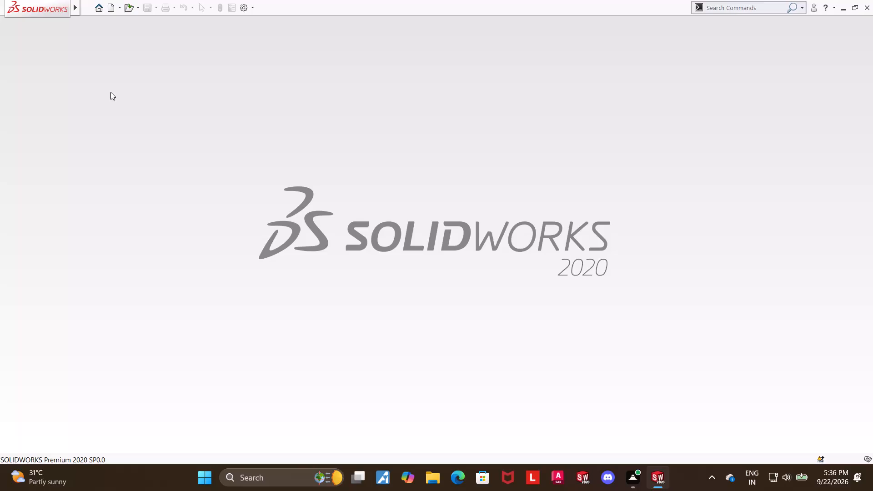
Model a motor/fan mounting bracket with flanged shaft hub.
Create a new part document.
click(111, 9)
double_click(208, 205)
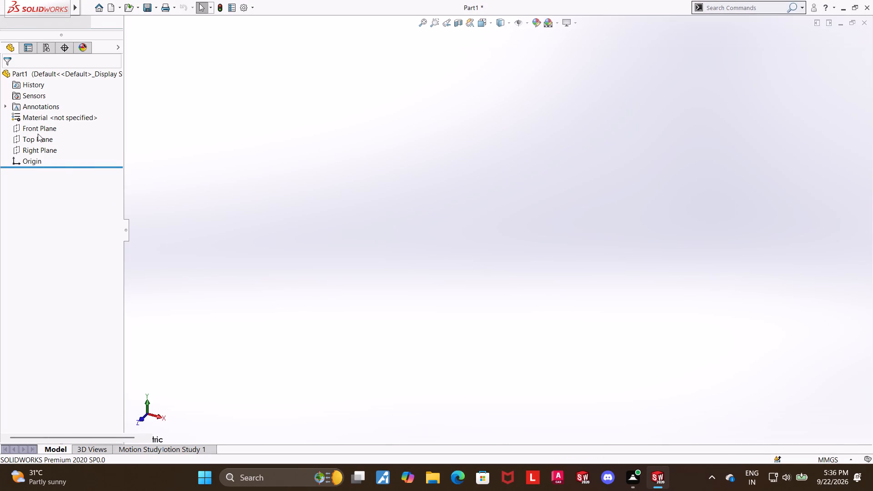
Start a new sketch on the Front Plane.
click(38, 130)
click(76, 163)
click(87, 151)
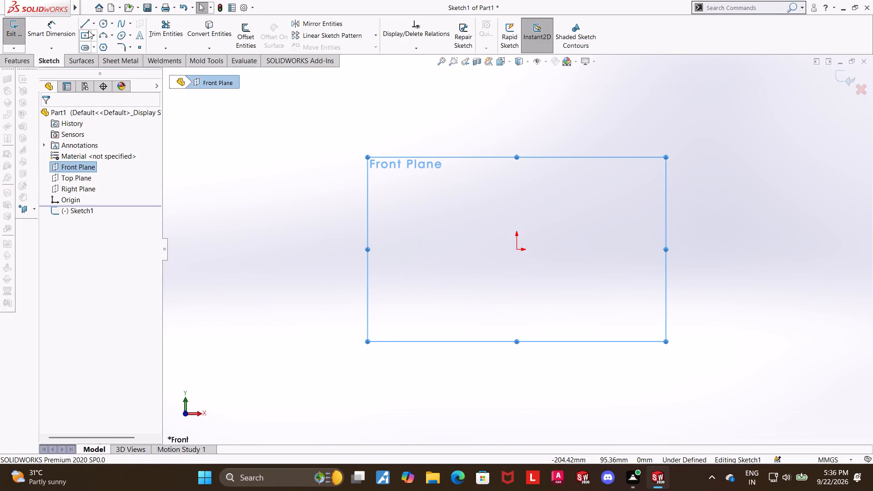
Draw a horizontal construction centerline about 200 mm long passing through the origin.
click(92, 24)
click(100, 46)
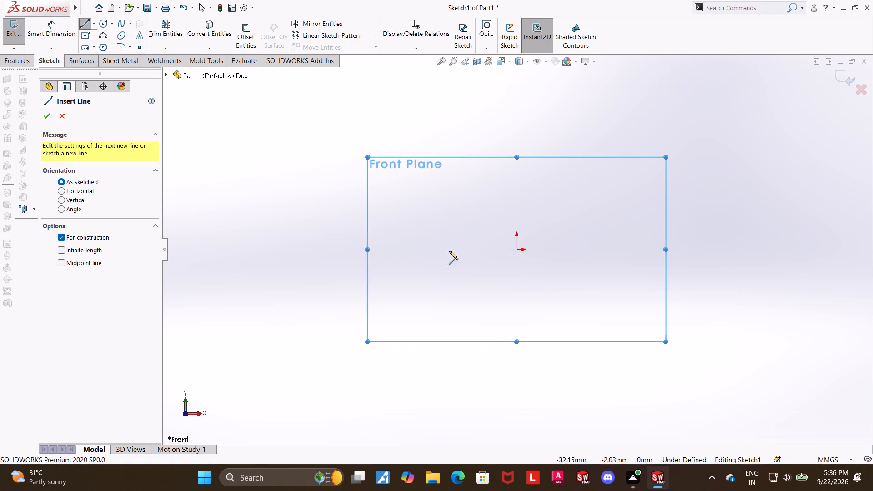
click(383, 249)
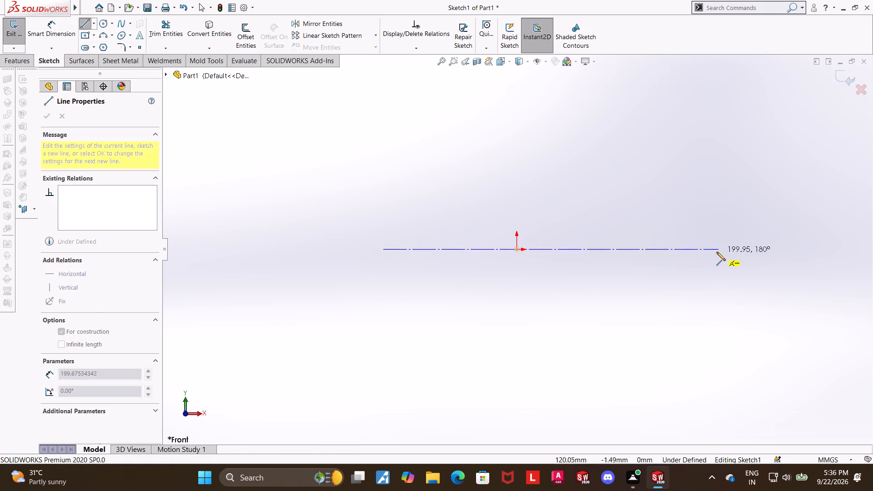
click(716, 252)
key(Escape)
key(Escape)
key(Escape)
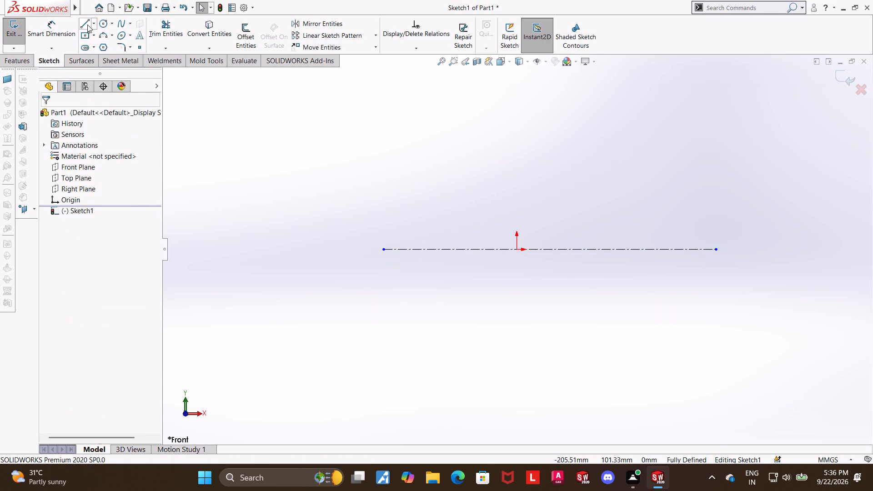
Draw a horizontal line about 37 mm long above the centerline, to the origin's left.
click(87, 25)
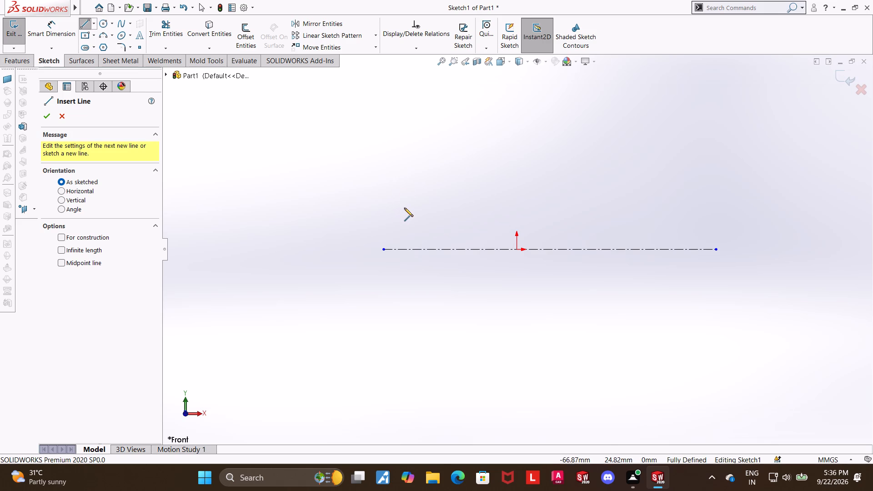
click(404, 208)
click(465, 210)
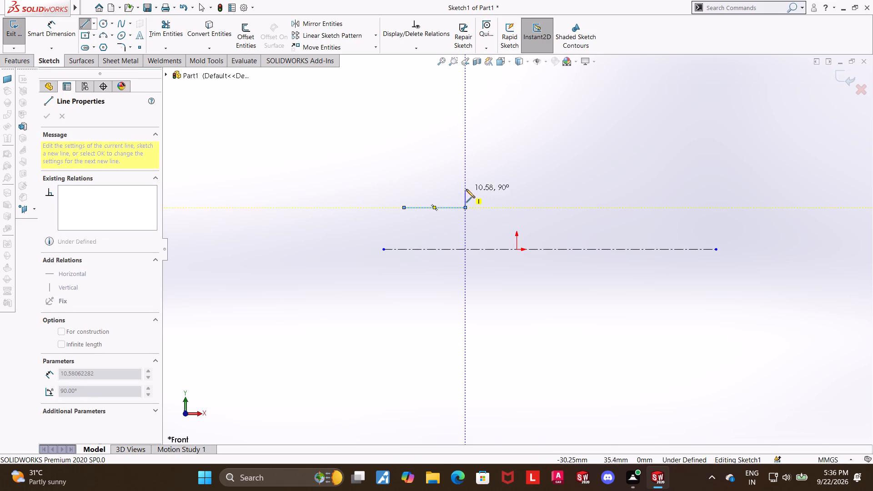
key(Escape)
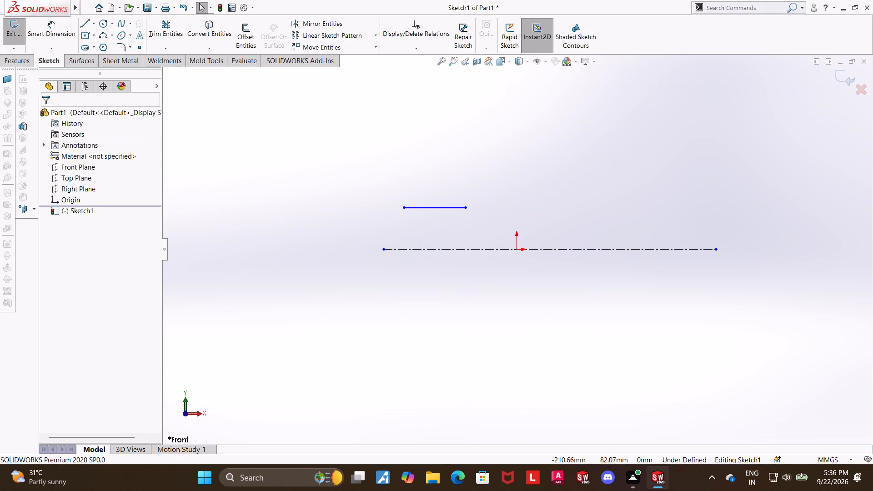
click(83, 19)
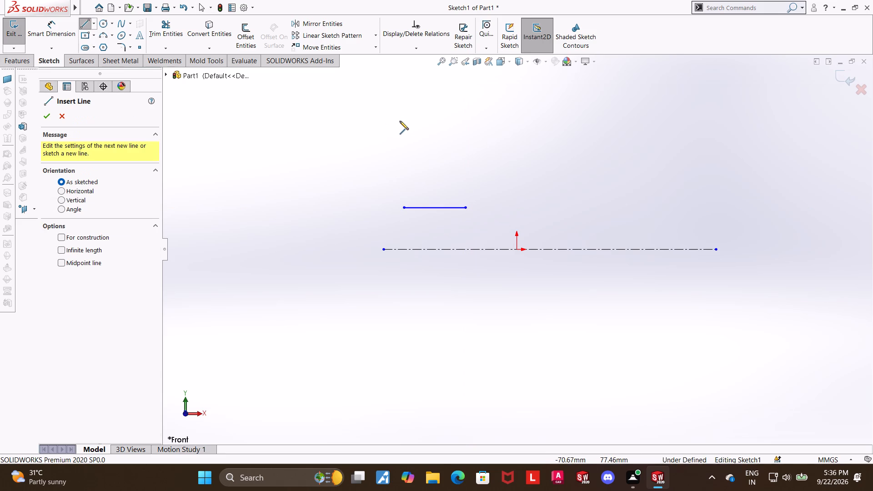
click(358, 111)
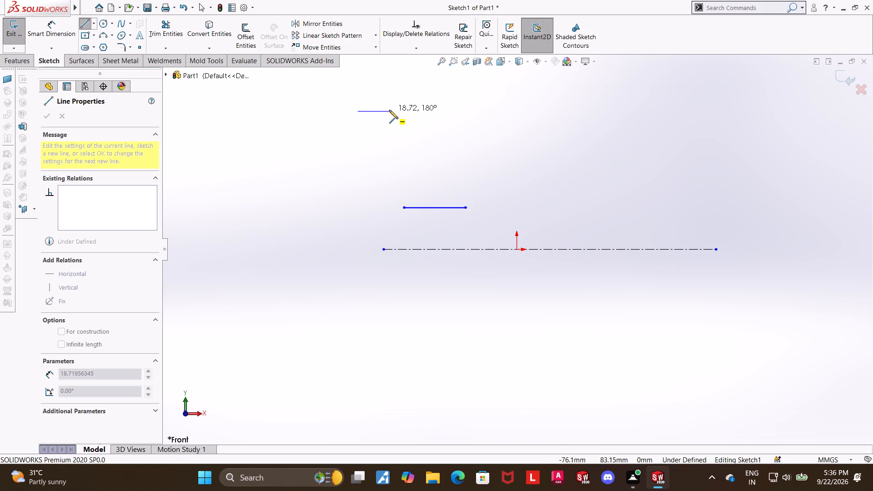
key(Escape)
Draw the profile's connected outer edge: short vertical, short horizontal, 45° slope about 49 mm, horizontal about 150 mm, and vertical down level with the short line.
click(83, 28)
scroll(538, 208, up, 6)
scroll(545, 209, down, 2)
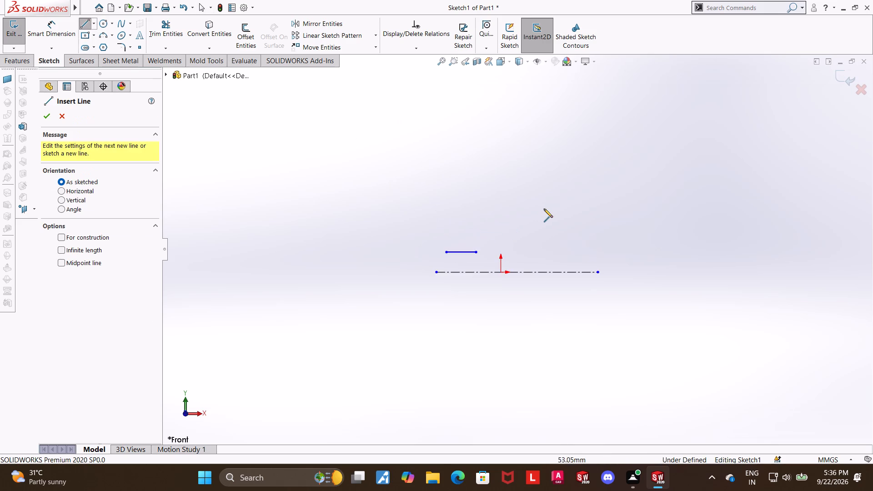
scroll(467, 215, down, 2)
scroll(535, 317, down, 3)
scroll(348, 124, up, 3)
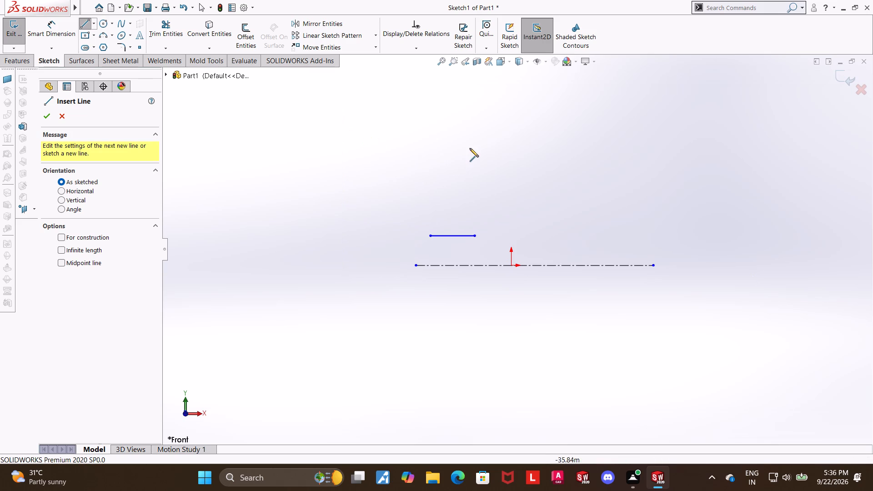
click(382, 163)
click(381, 147)
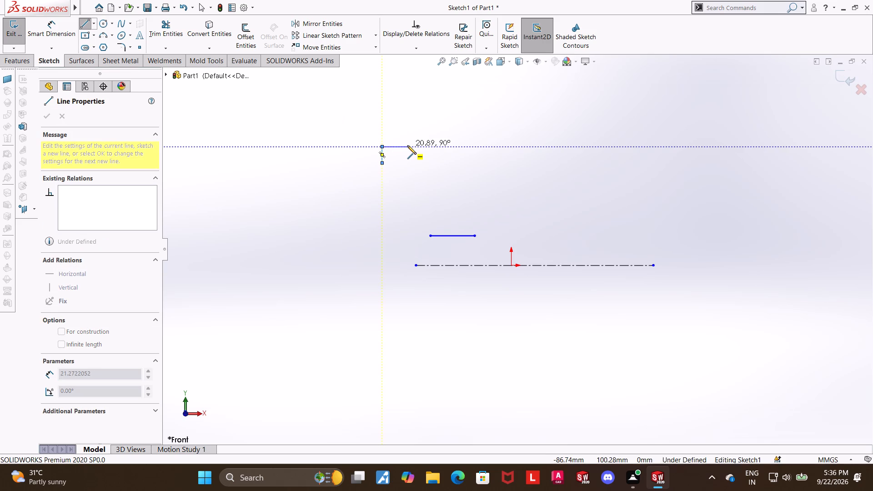
click(414, 145)
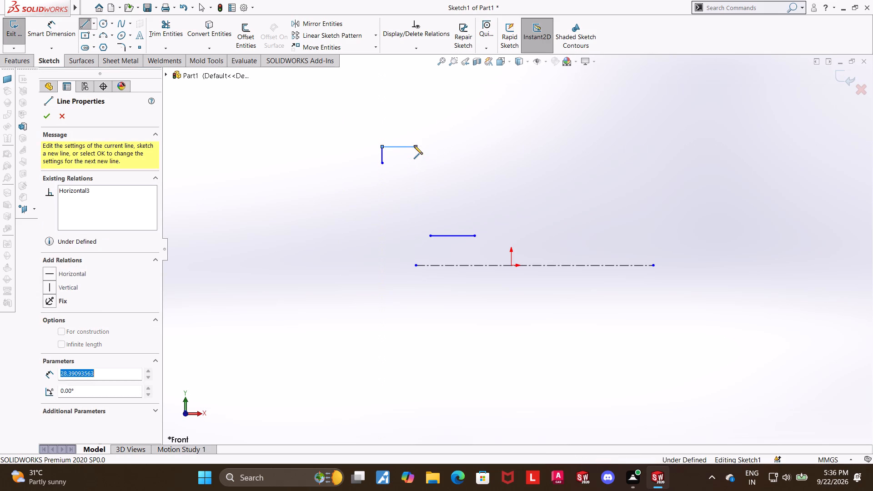
click(457, 189)
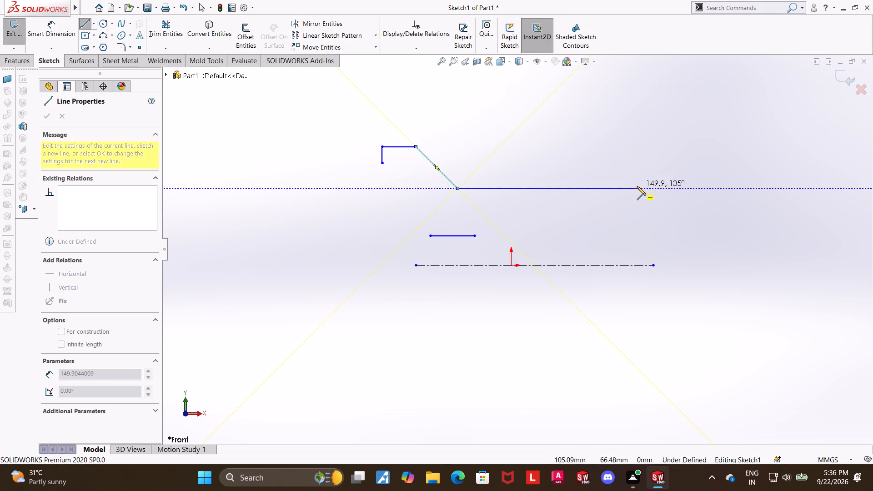
click(637, 186)
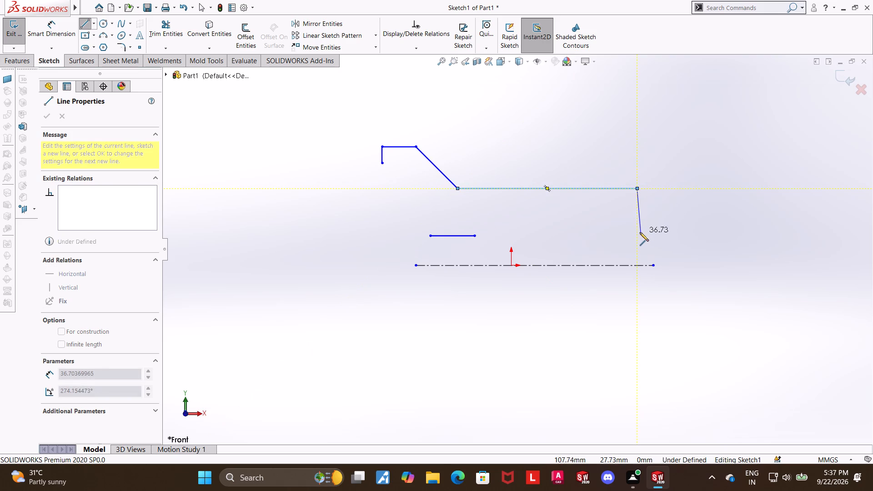
click(637, 236)
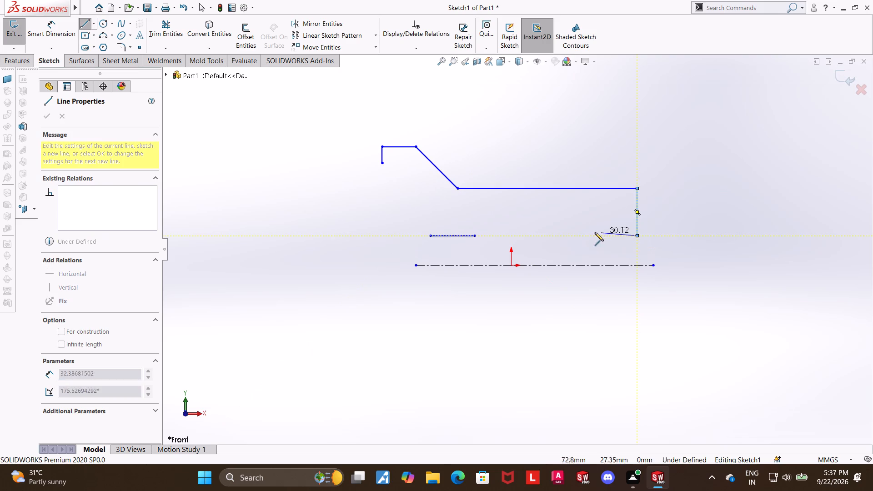
Continue the profile's underside leftward with a stepped-up recess that ends on the right endpoint of the existing short horizontal line.
click(573, 235)
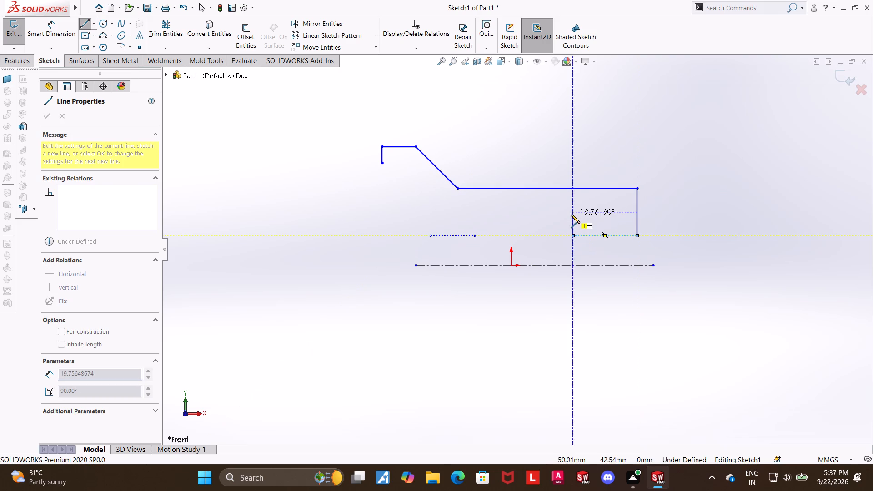
click(572, 215)
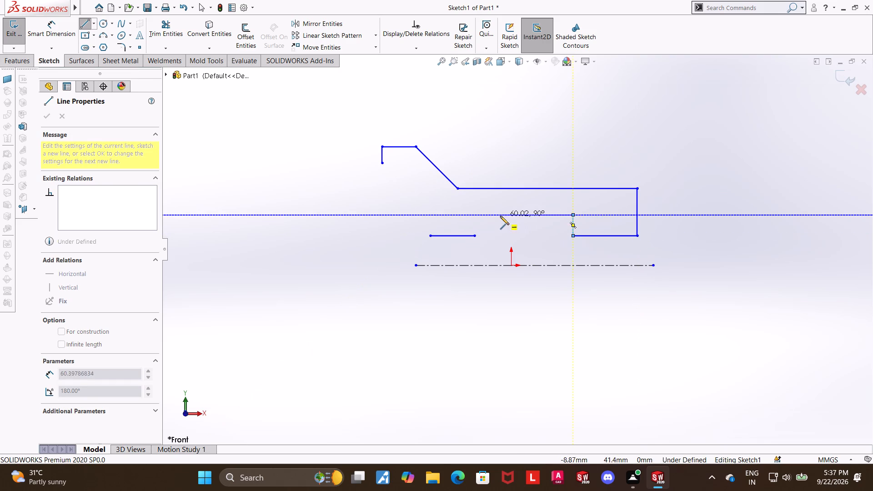
click(473, 216)
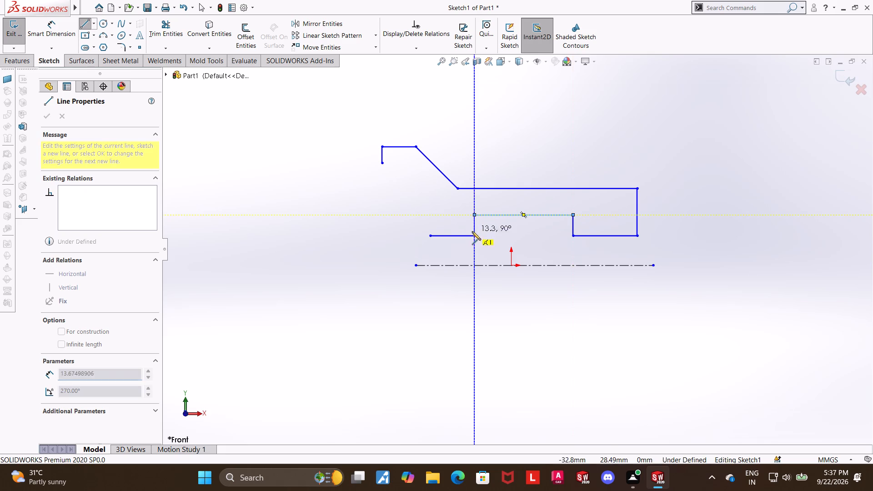
click(474, 235)
key(Escape)
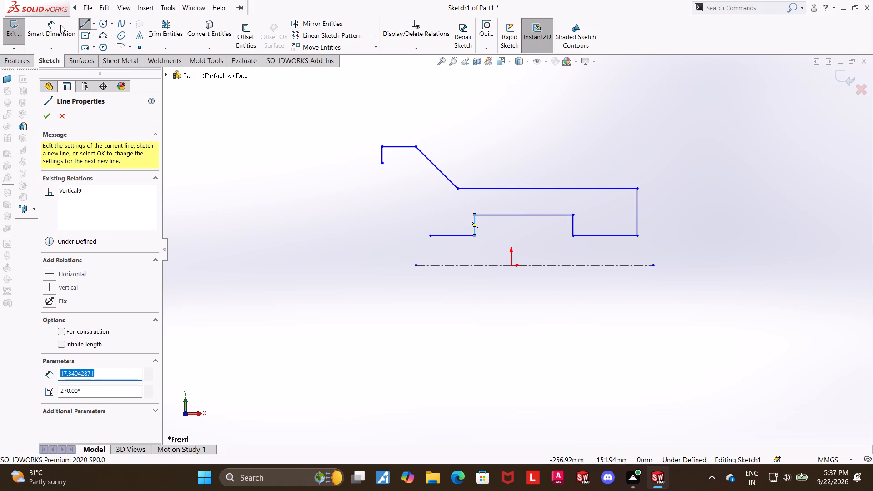
Draw the inner flange edge: horizontal about 17 mm, parallel slope about 30 mm, horizontal about 13 mm leftward, and vertical down level with the bottom line.
click(380, 164)
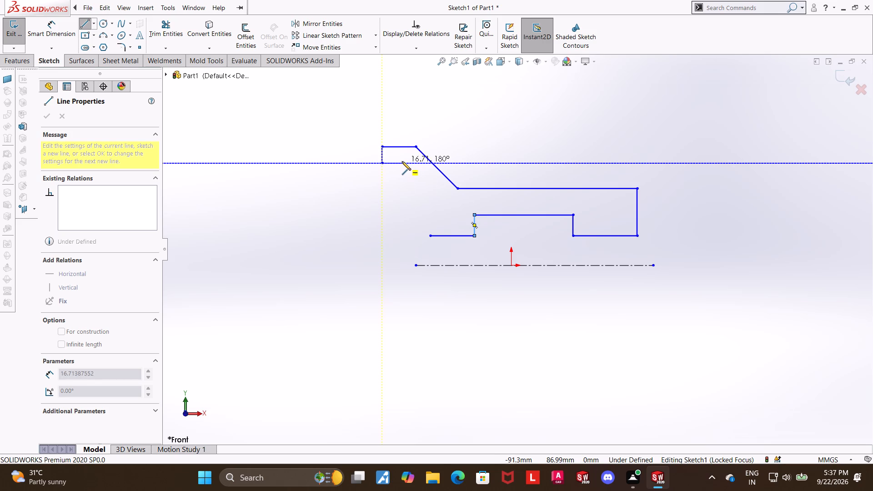
click(403, 161)
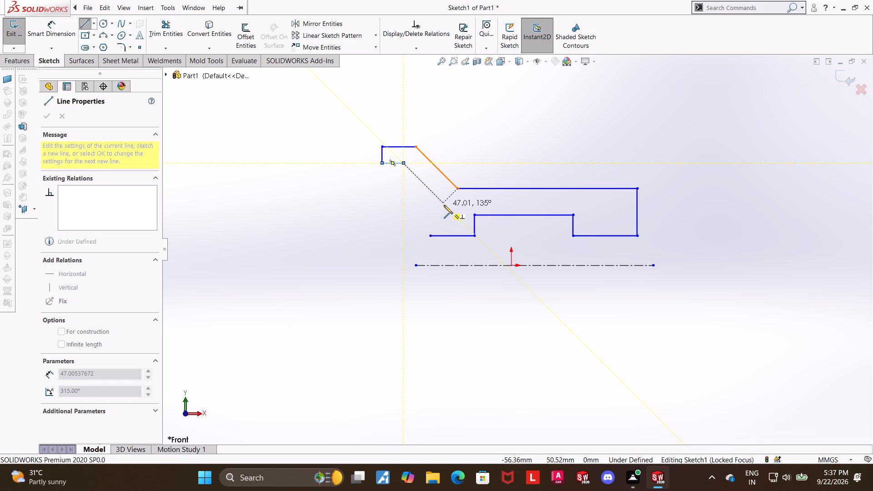
click(428, 186)
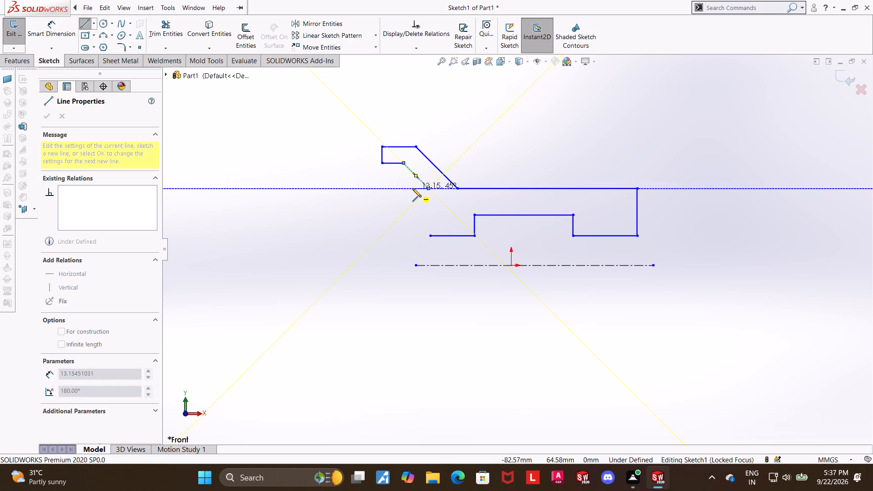
click(412, 188)
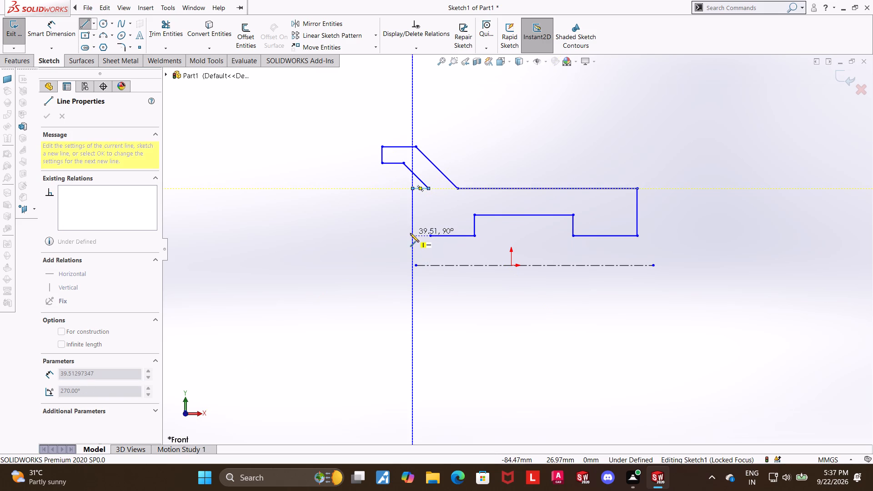
click(410, 233)
key(Escape)
key(Escape)
Merge the bottom line's left endpoint with the lower endpoint of the left vertical line to close the profile.
click(431, 236)
ctrl+click(413, 237)
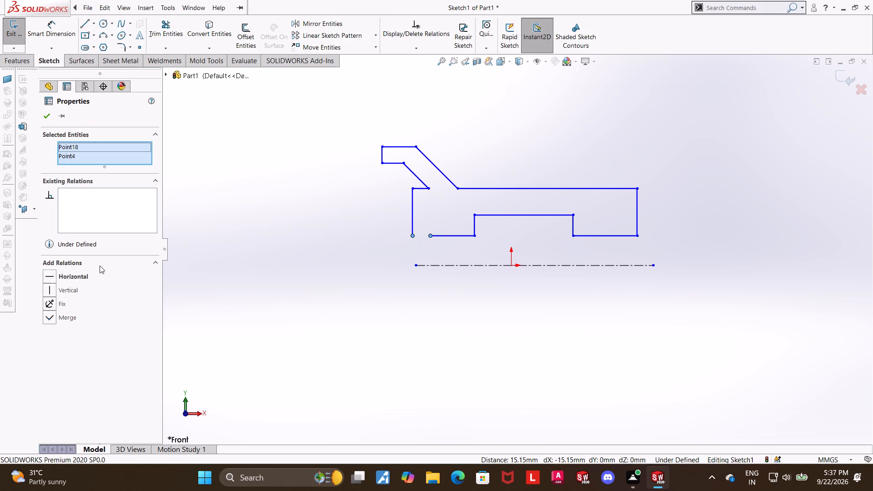
click(55, 318)
click(51, 112)
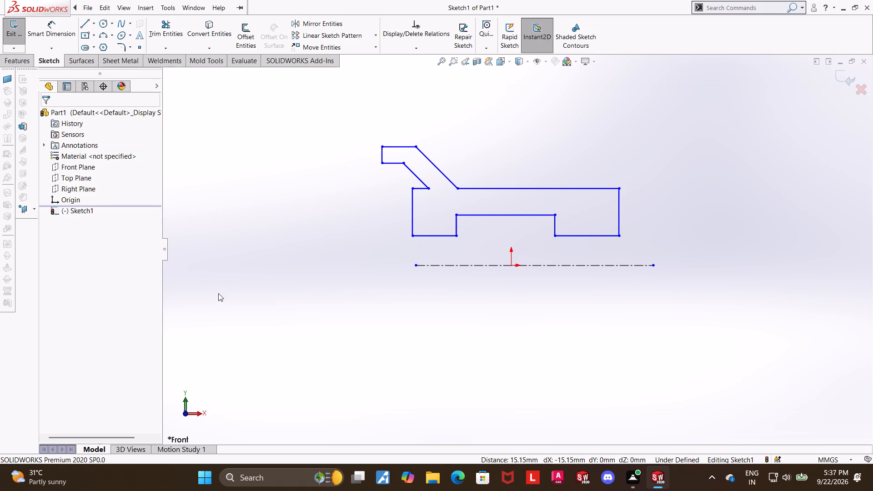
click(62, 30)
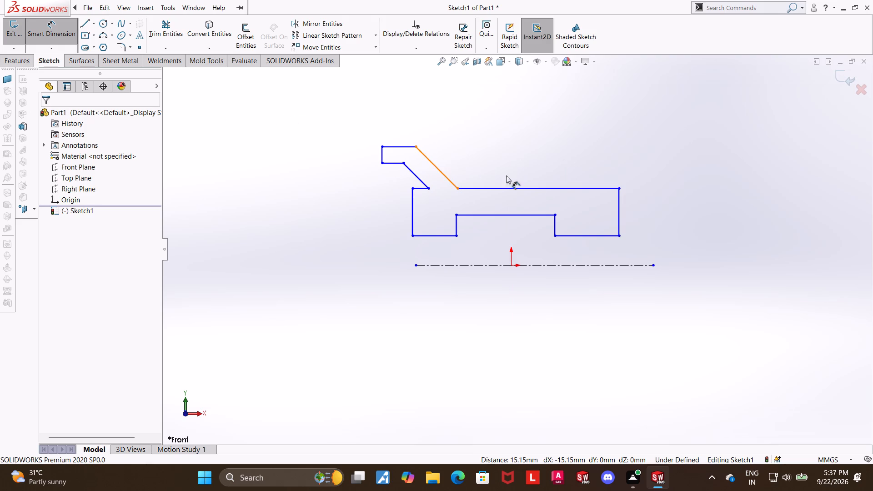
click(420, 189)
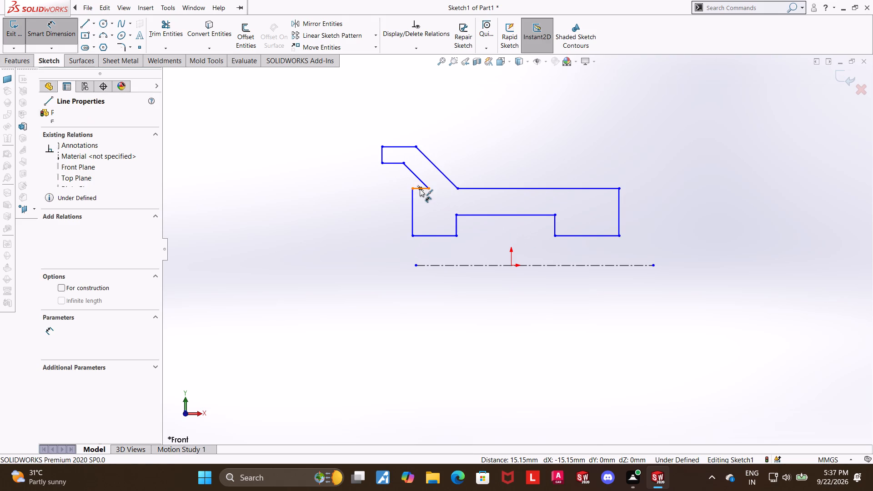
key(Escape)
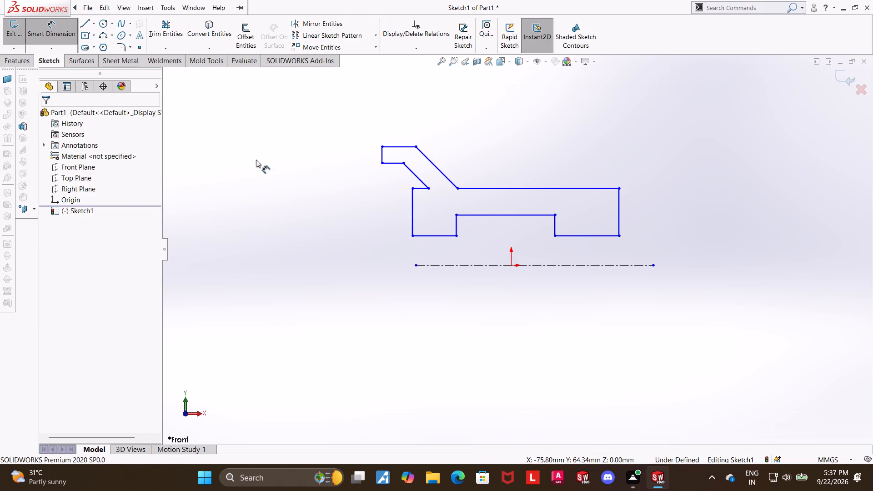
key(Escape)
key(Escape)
Make the two bottom horizontal lines on either side of the recess collinear.
click(424, 237)
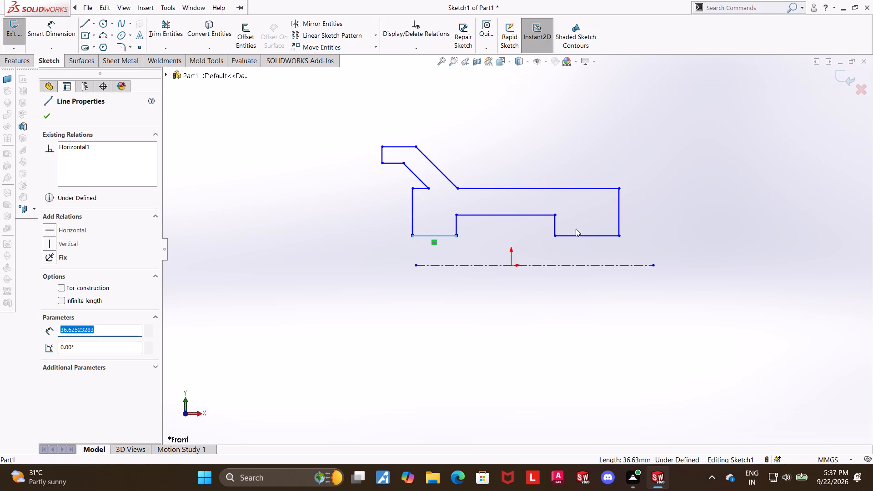
ctrl+click(578, 235)
click(50, 307)
key(Escape)
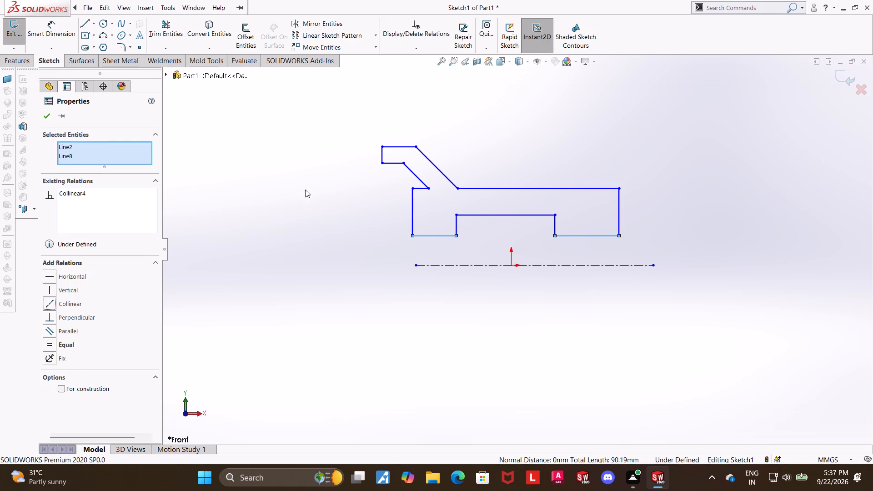
Make the short horizontal line below the slanted flange collinear with the profile's long upper line.
click(419, 190)
ctrl+click(485, 186)
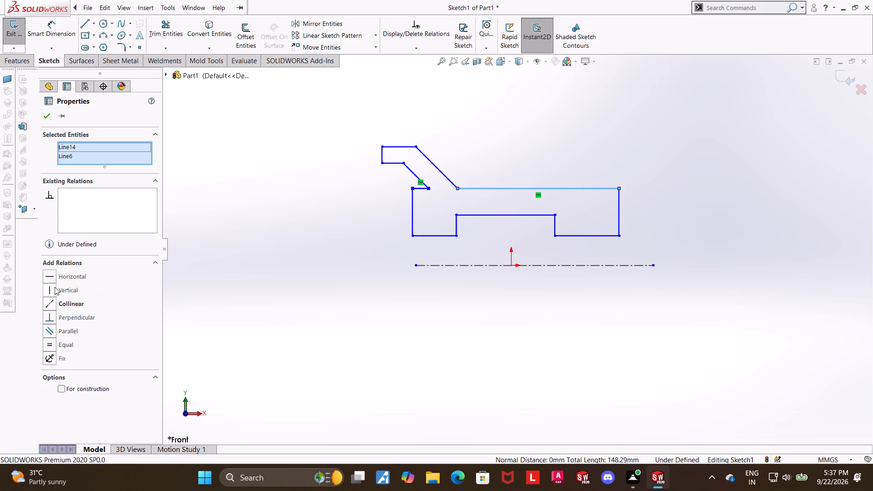
click(52, 299)
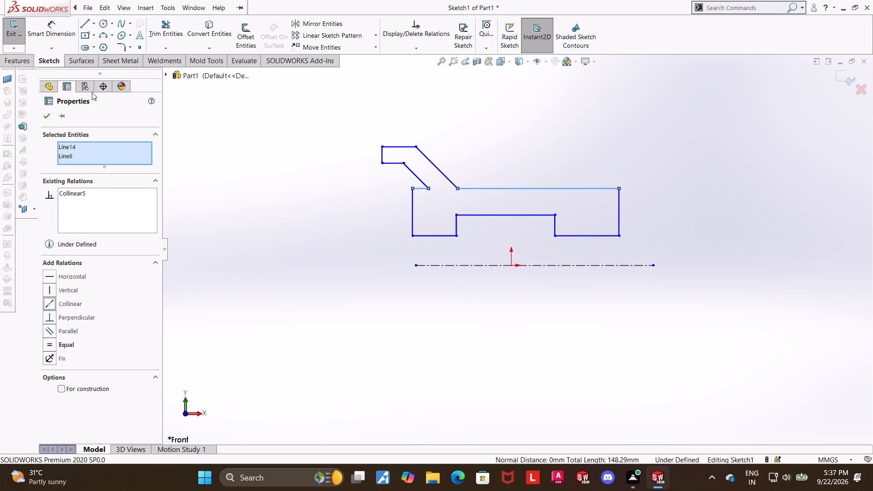
click(49, 114)
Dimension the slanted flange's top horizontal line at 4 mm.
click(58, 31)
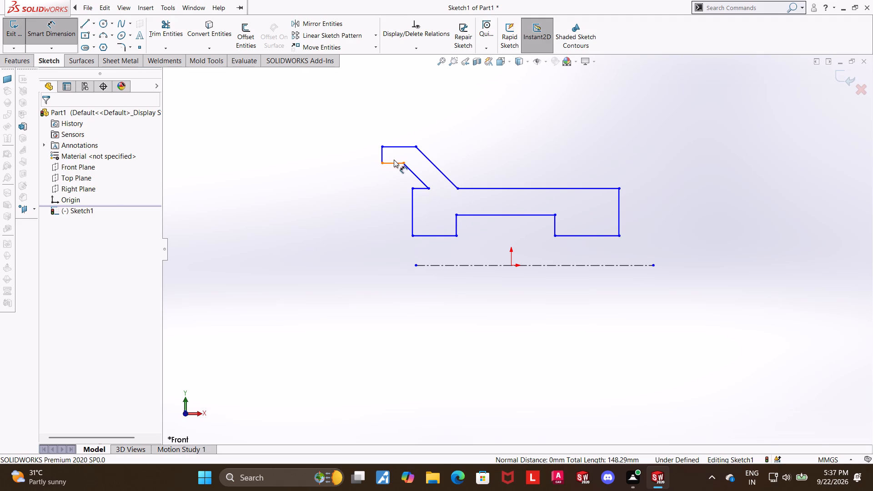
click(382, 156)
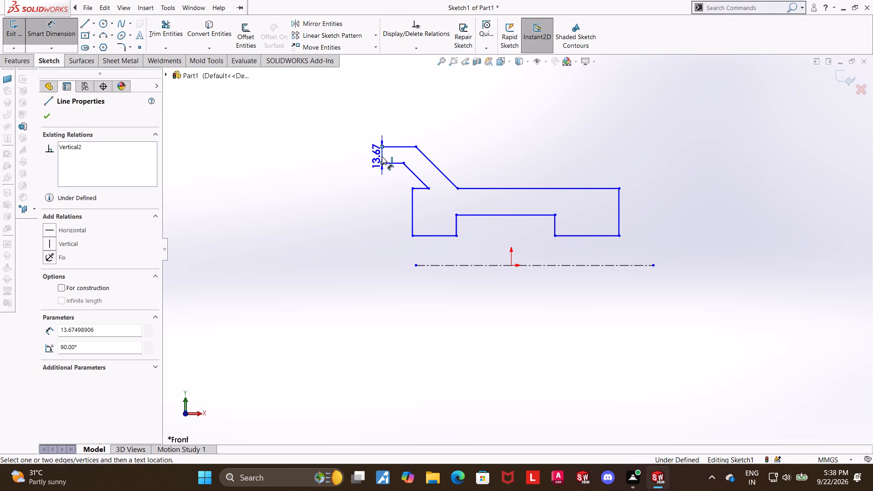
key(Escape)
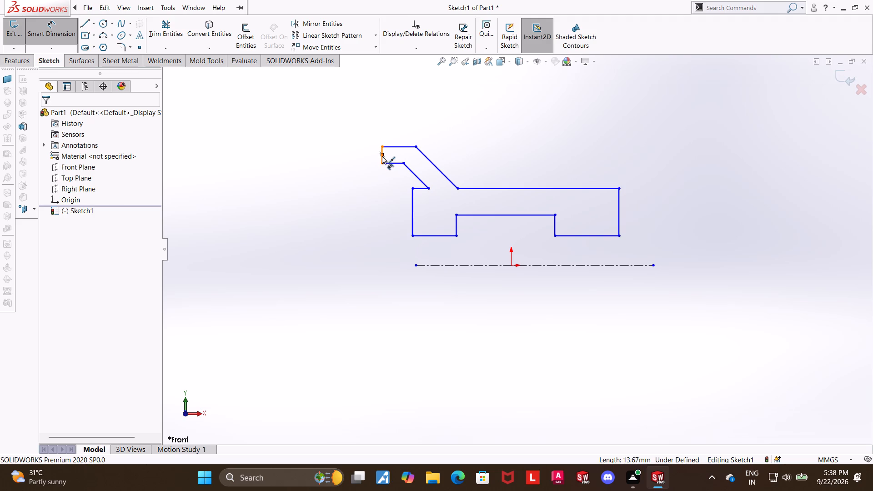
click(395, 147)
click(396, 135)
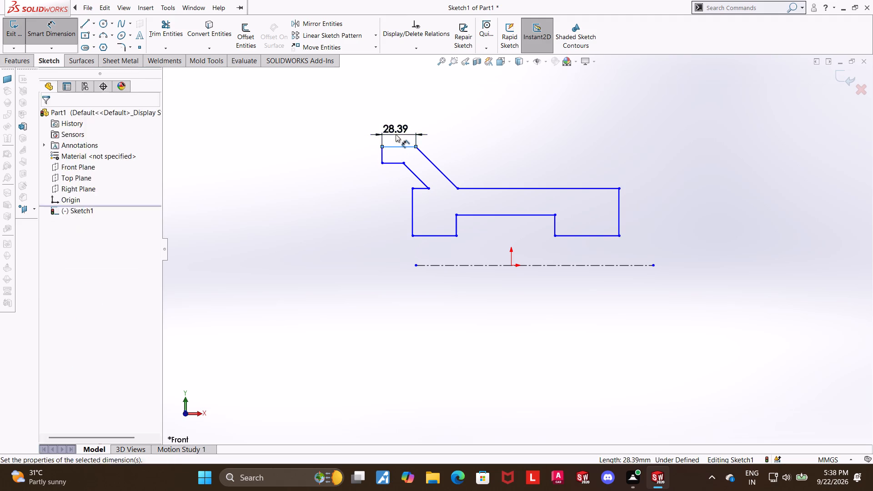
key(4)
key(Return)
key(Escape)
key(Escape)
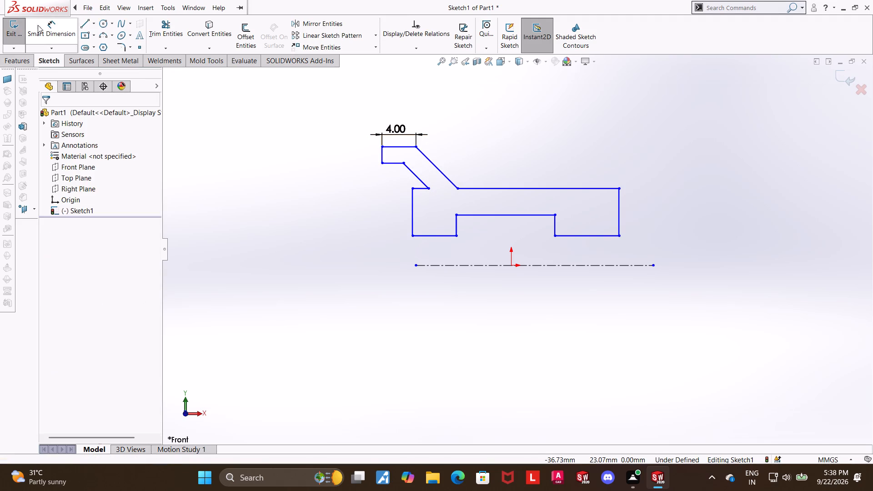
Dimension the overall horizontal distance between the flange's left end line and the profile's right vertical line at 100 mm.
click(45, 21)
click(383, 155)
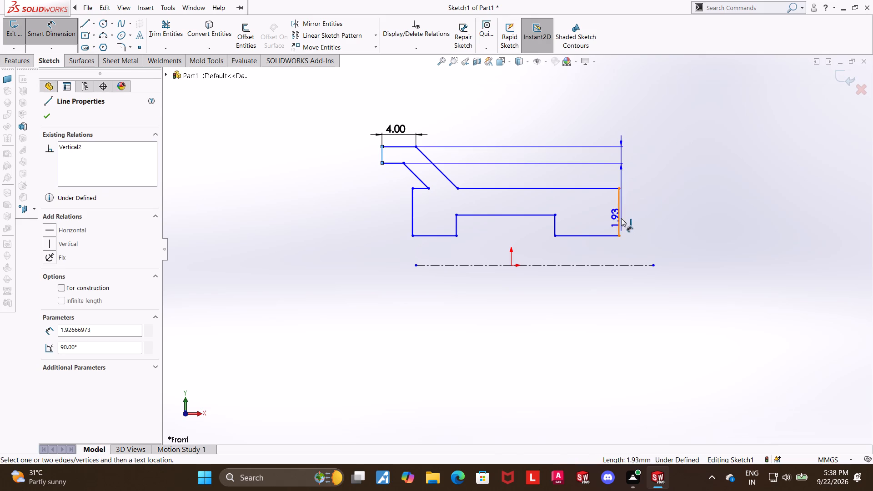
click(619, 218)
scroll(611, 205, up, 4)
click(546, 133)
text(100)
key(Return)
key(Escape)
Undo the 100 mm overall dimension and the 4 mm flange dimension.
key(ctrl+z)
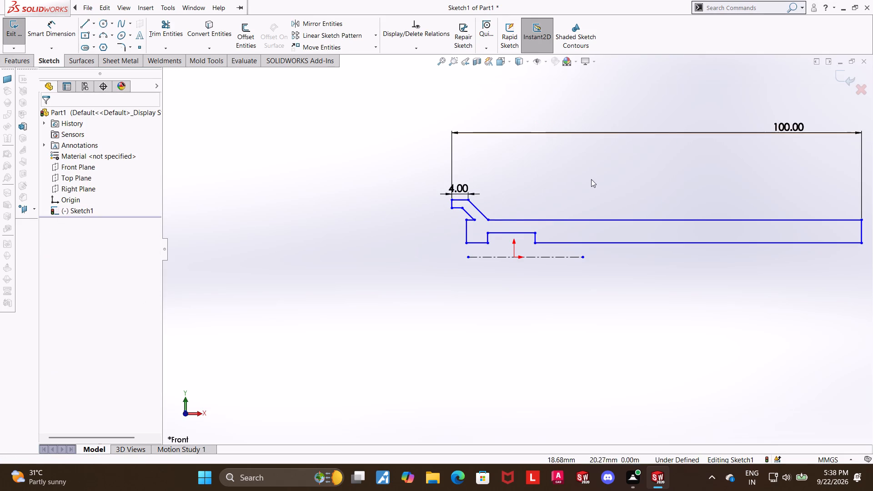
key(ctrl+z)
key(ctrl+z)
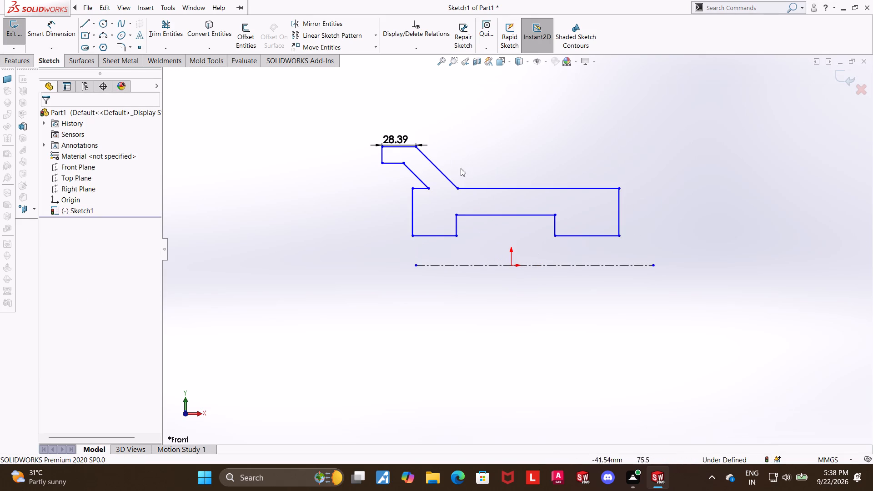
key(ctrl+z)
Dimension the overall length from the flange's left end line to the profile's right vertical line at 100 mm.
click(55, 32)
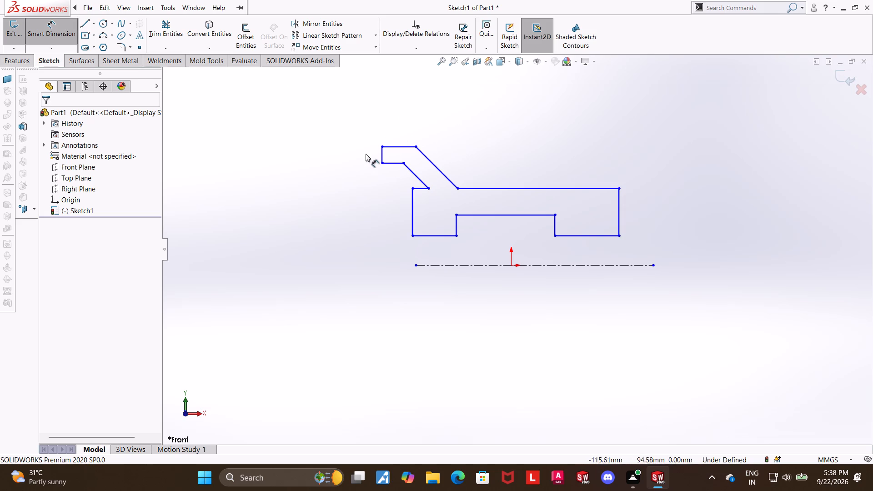
click(381, 155)
click(619, 223)
click(566, 114)
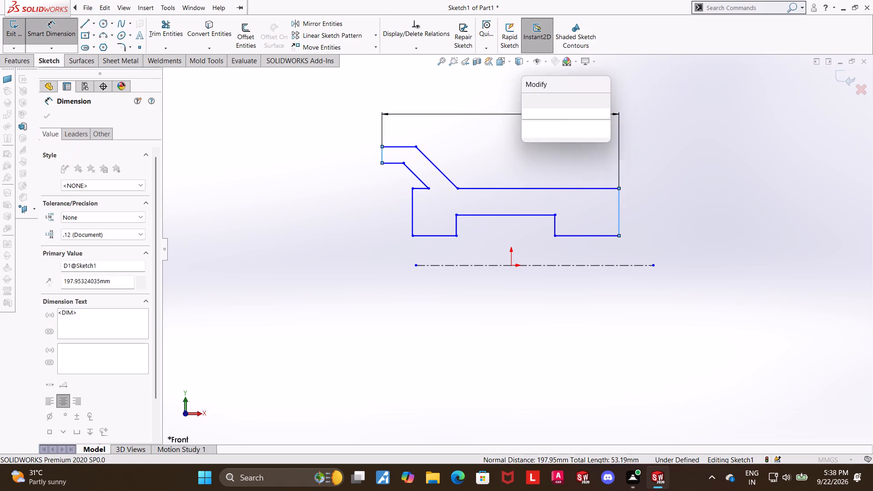
text(100)
key(Return)
key(Escape)
key(Escape)
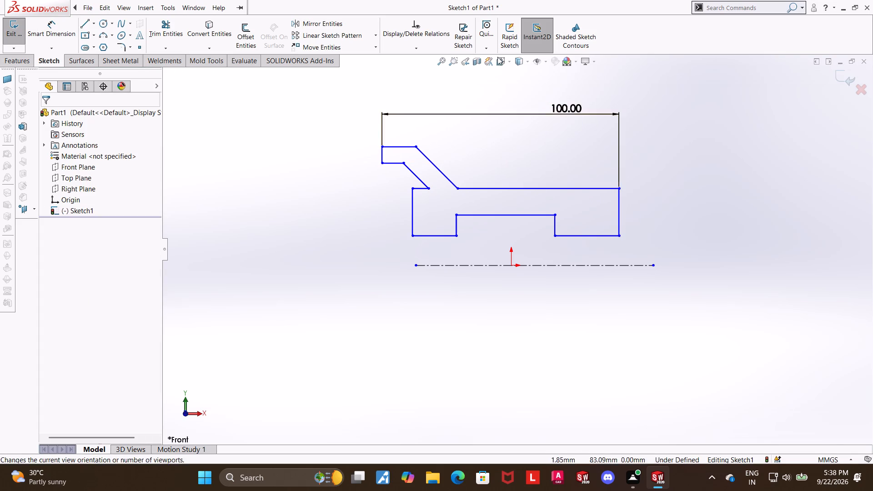
Add a length dimension above the flange's top horizontal line and set it to 4 mm.
click(43, 37)
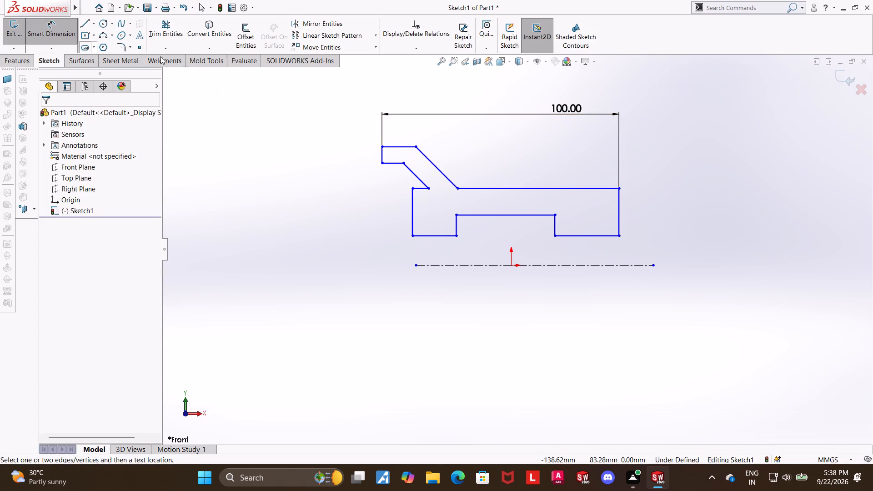
click(404, 146)
double_click(403, 136)
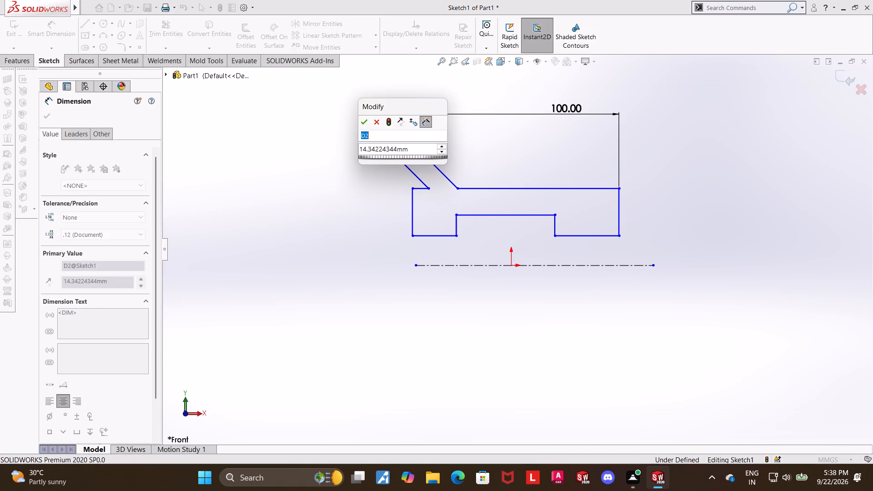
key(4)
key(Return)
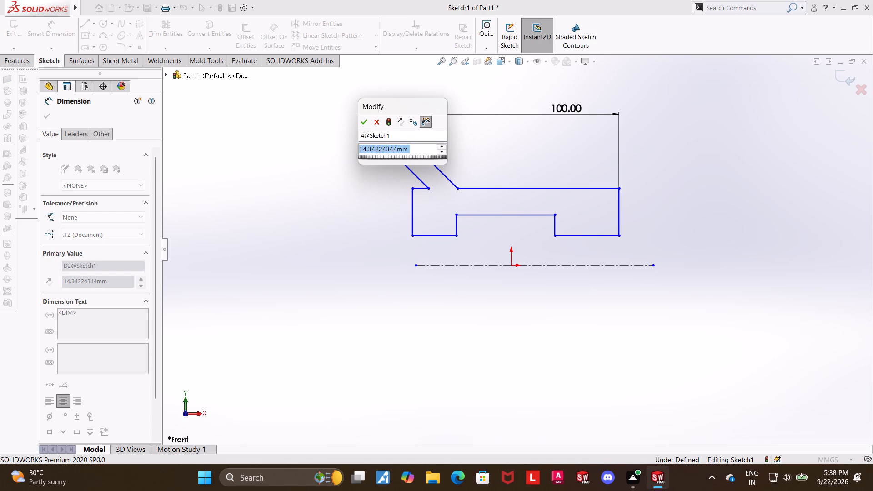
click(590, 152)
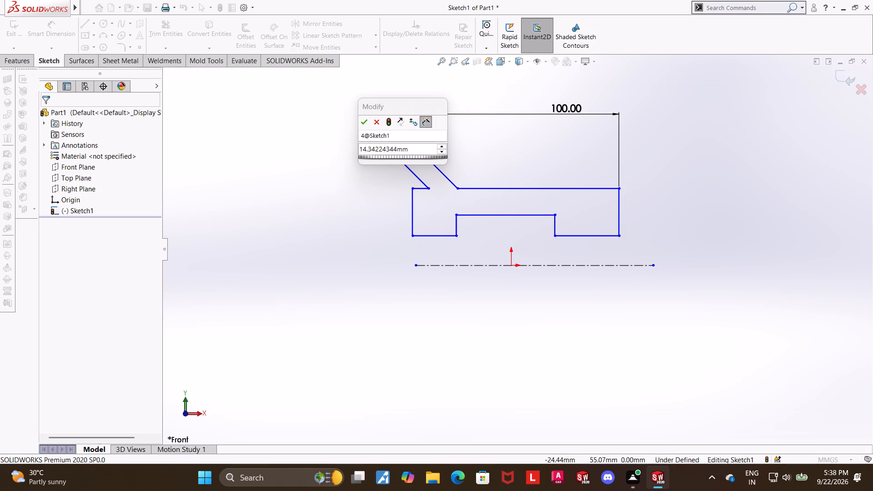
drag(409, 152, 338, 147)
key(4)
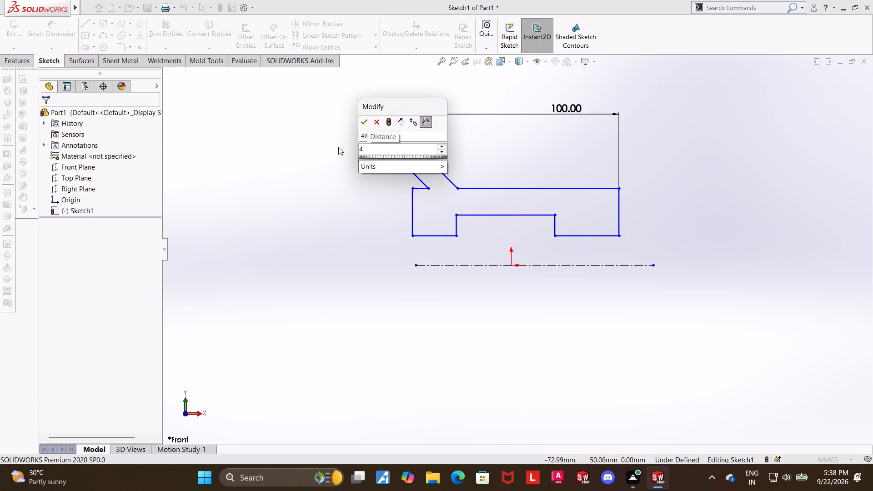
key(Return)
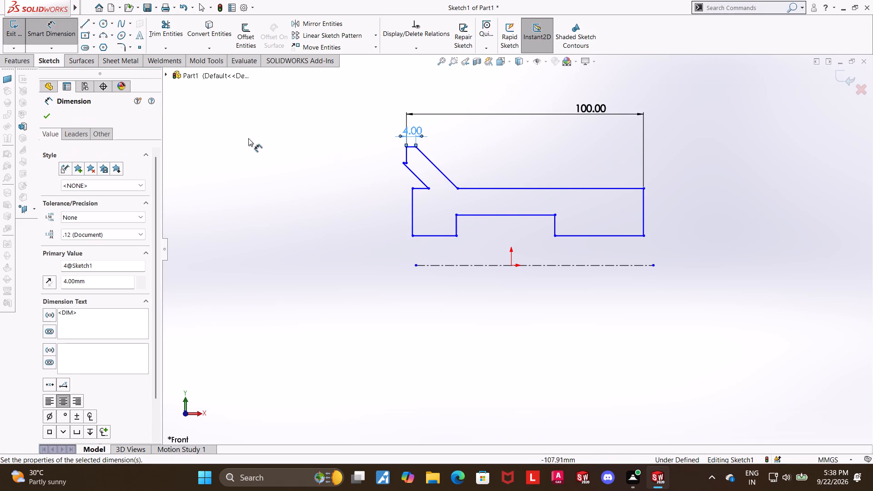
Undo the 4 mm value change on the flange's top line, keeping its dimension.
scroll(589, 147, down, 3)
key(ctrl+z)
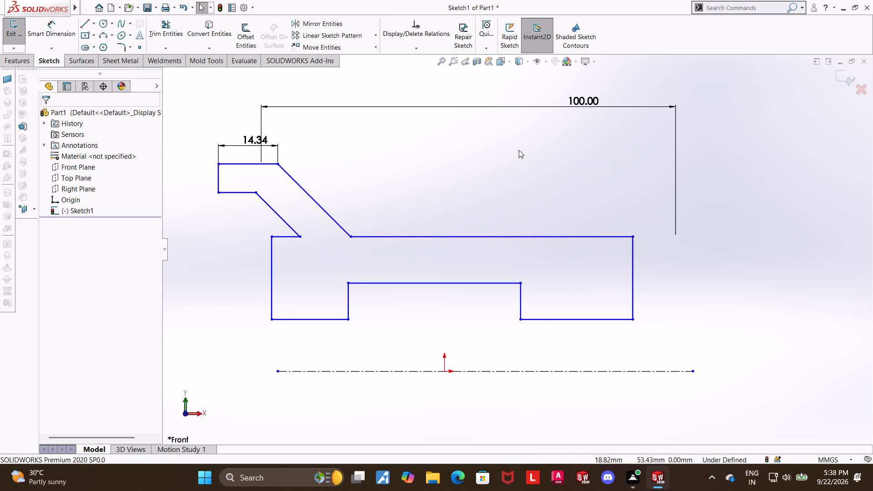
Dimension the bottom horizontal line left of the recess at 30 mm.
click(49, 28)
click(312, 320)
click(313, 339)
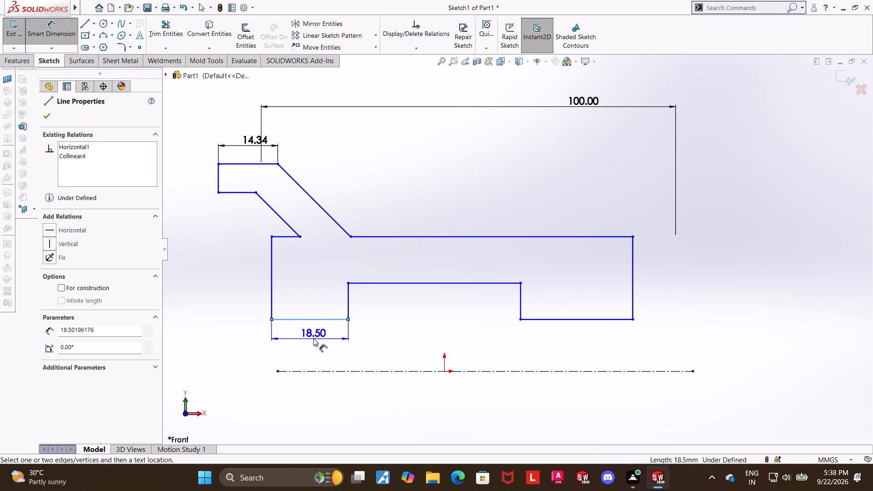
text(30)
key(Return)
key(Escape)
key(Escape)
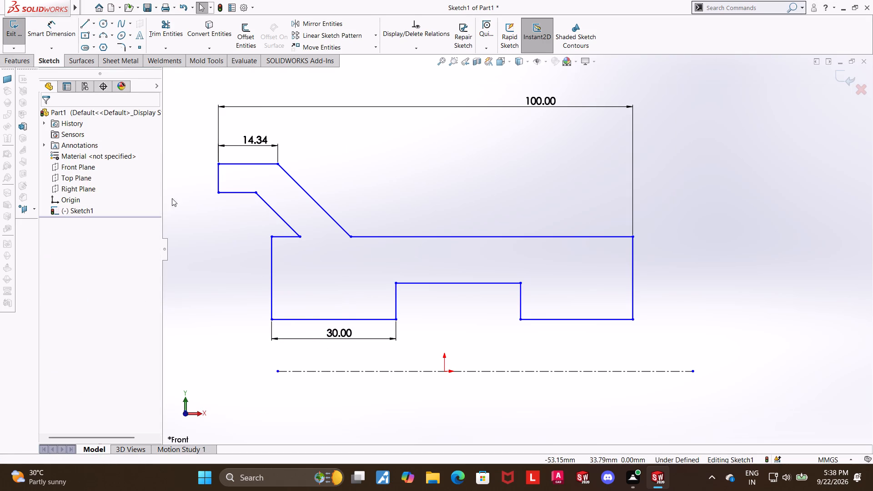
Dimension the recess's horizontal top line at 30 mm.
click(59, 35)
click(430, 282)
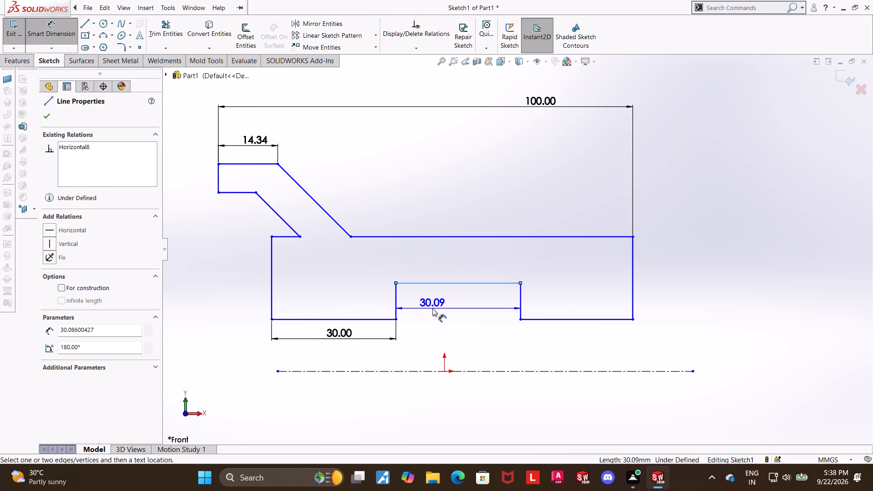
click(431, 308)
text(30)
key(Return)
key(Escape)
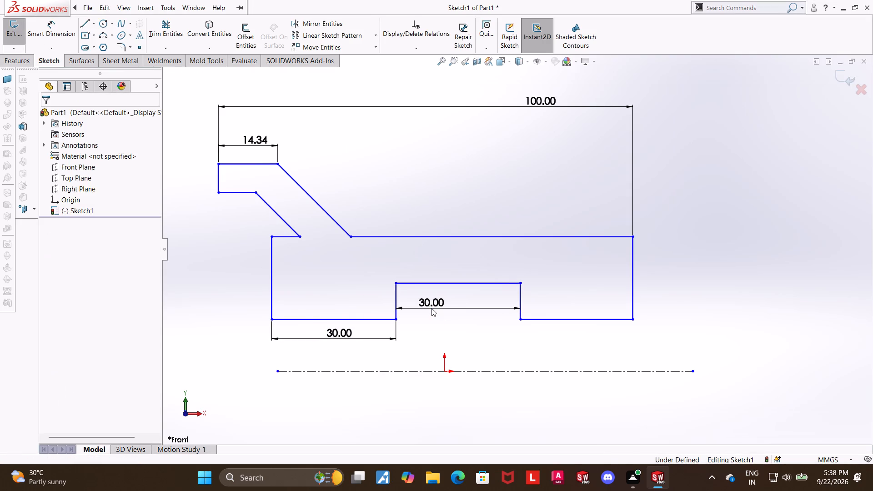
Dimension the bottom horizontal line right of the recess at 30 mm.
click(29, 34)
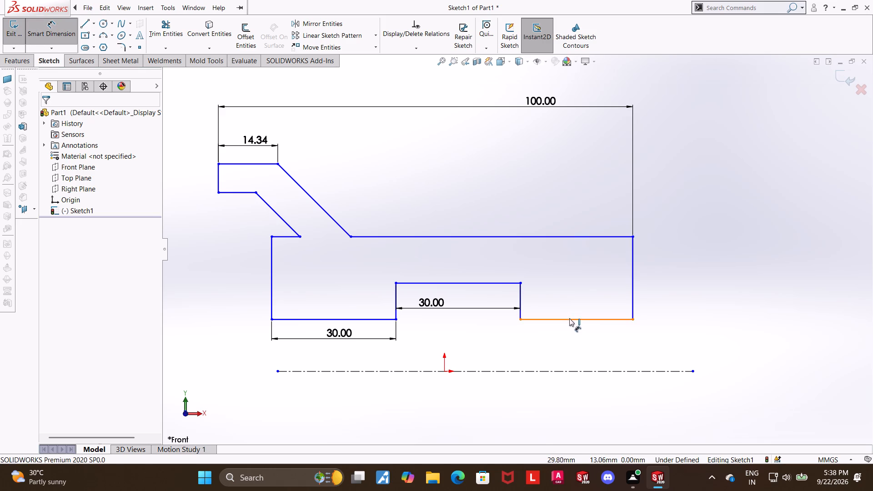
click(570, 319)
click(562, 346)
text(30)
key(Return)
key(Escape)
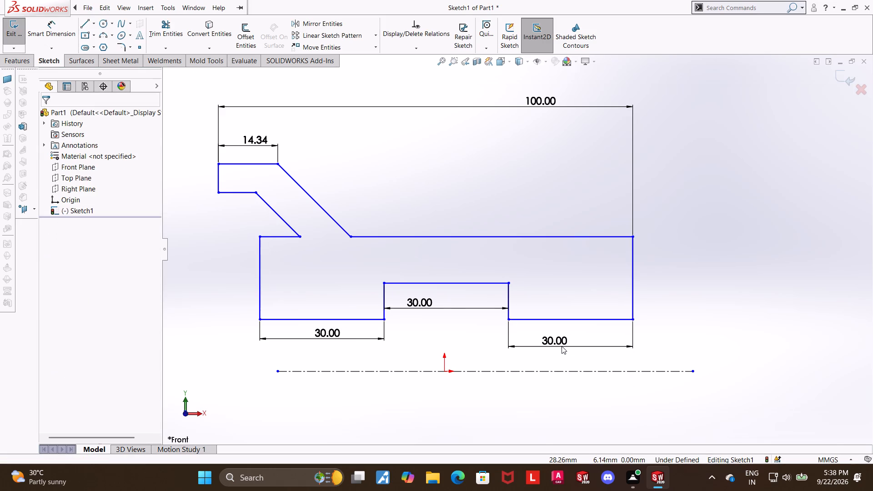
key(Escape)
key(Escape)
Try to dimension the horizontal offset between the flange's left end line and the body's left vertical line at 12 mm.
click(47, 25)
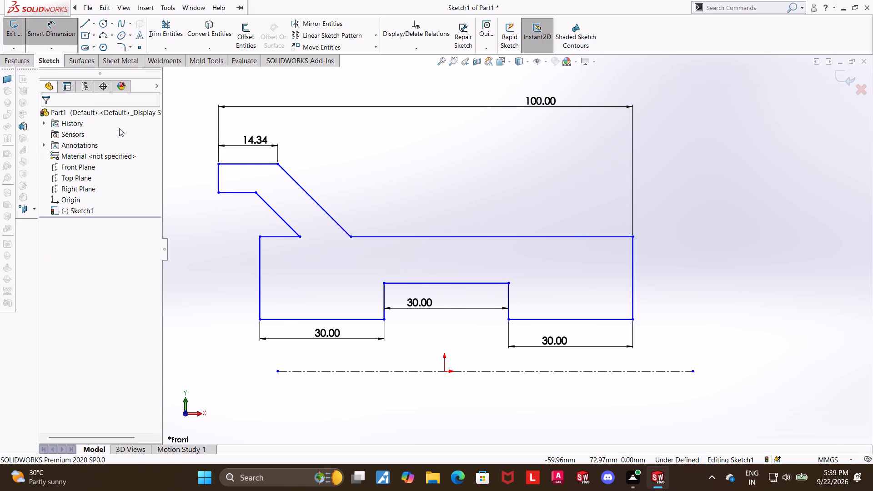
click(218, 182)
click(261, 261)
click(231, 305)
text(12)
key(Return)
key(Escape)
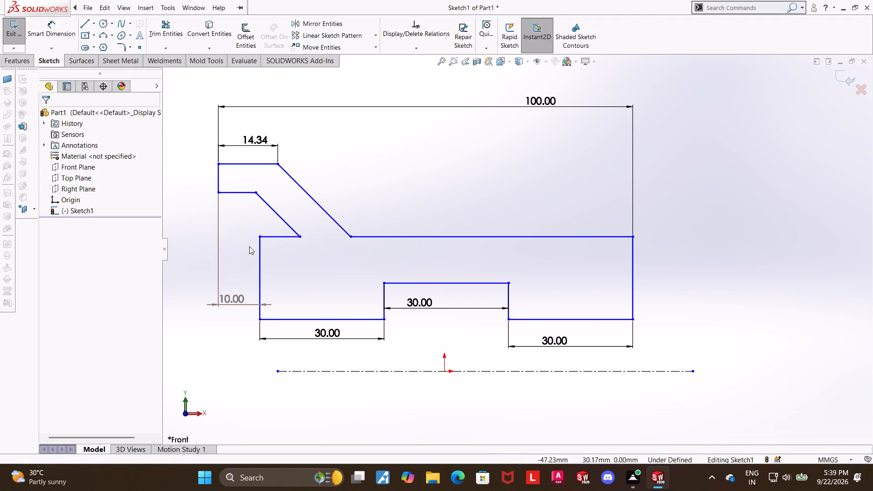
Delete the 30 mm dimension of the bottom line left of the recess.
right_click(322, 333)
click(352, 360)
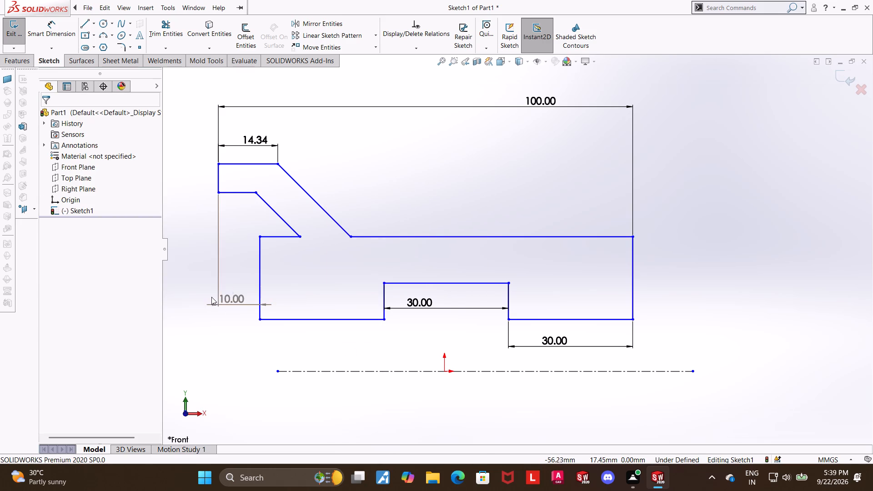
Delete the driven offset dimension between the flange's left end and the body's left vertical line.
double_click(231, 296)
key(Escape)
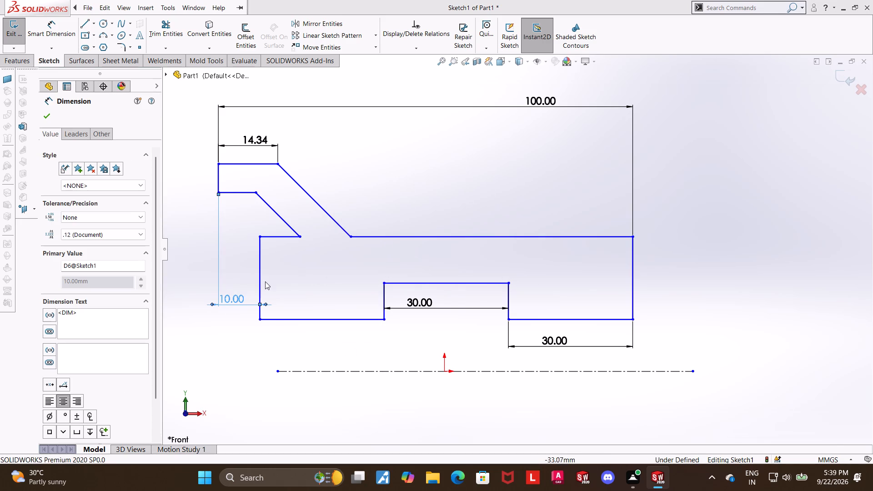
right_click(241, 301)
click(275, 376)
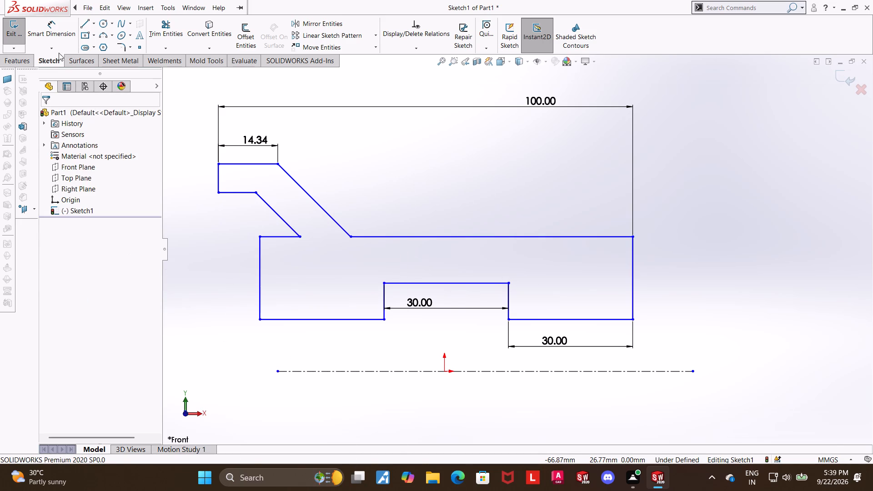
Dimension the horizontal offset from the flange's left end line to the body's left vertical line at 12 mm.
click(53, 34)
click(219, 174)
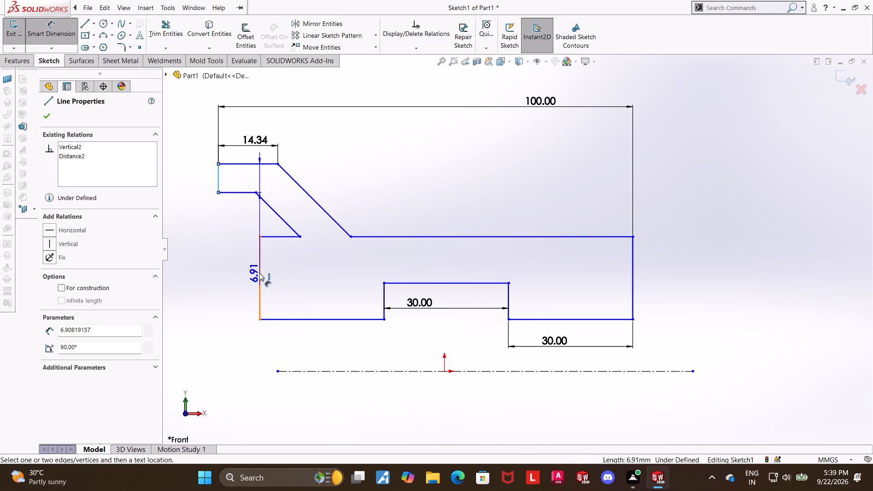
click(259, 273)
click(233, 283)
text(12)
key(Return)
key(Escape)
key(Escape)
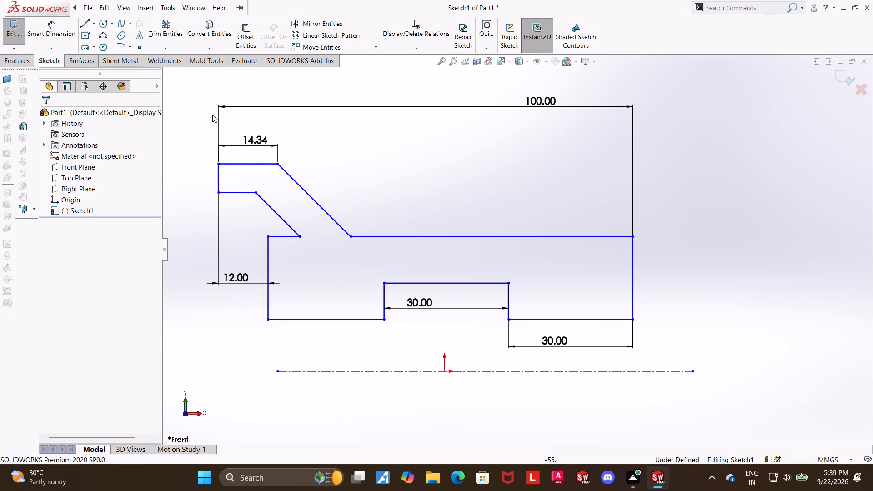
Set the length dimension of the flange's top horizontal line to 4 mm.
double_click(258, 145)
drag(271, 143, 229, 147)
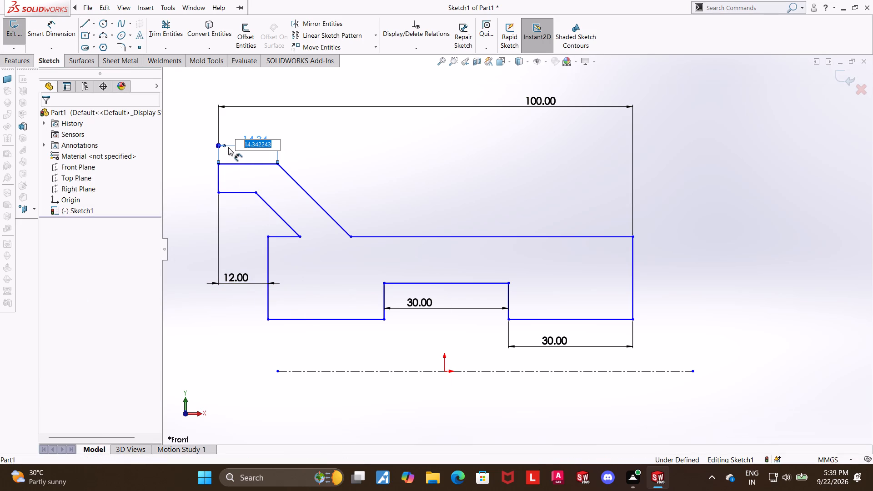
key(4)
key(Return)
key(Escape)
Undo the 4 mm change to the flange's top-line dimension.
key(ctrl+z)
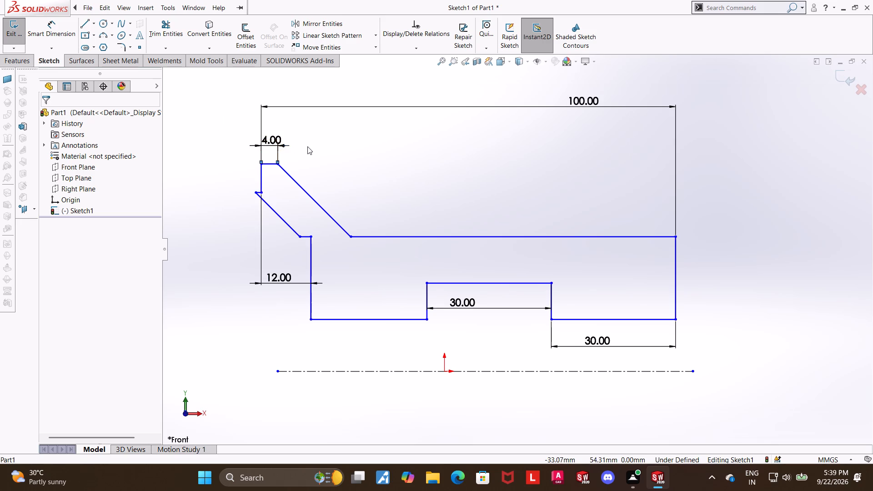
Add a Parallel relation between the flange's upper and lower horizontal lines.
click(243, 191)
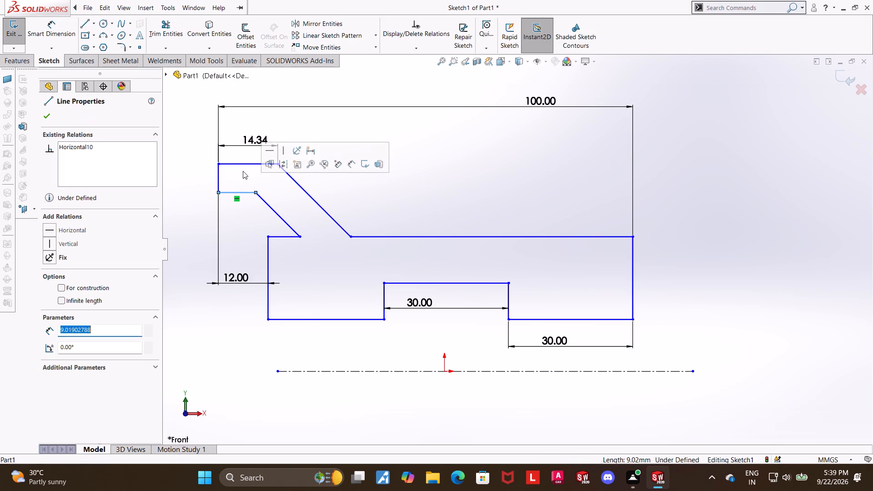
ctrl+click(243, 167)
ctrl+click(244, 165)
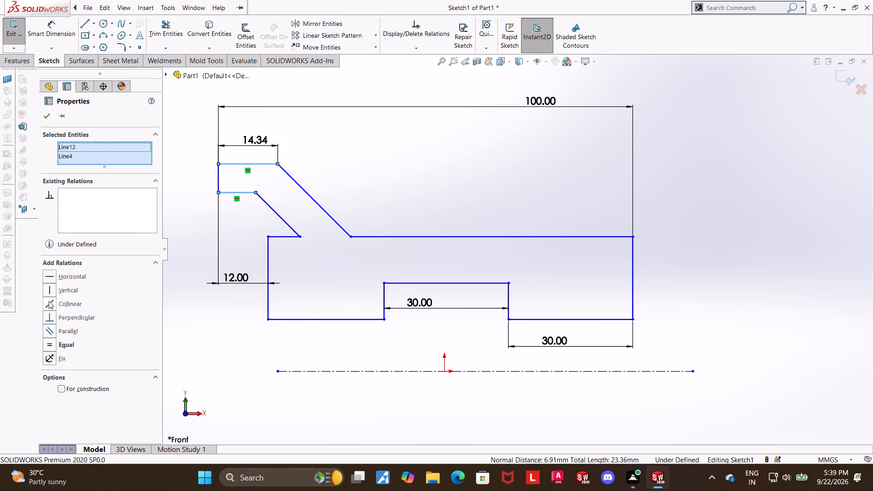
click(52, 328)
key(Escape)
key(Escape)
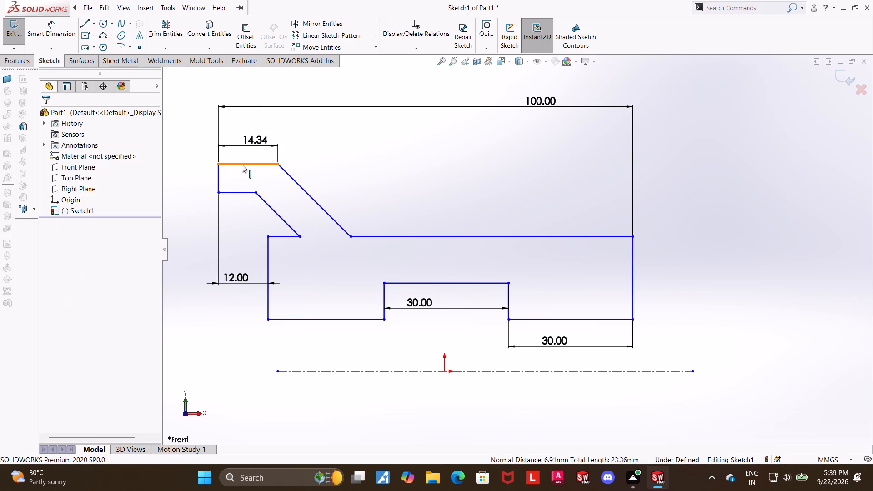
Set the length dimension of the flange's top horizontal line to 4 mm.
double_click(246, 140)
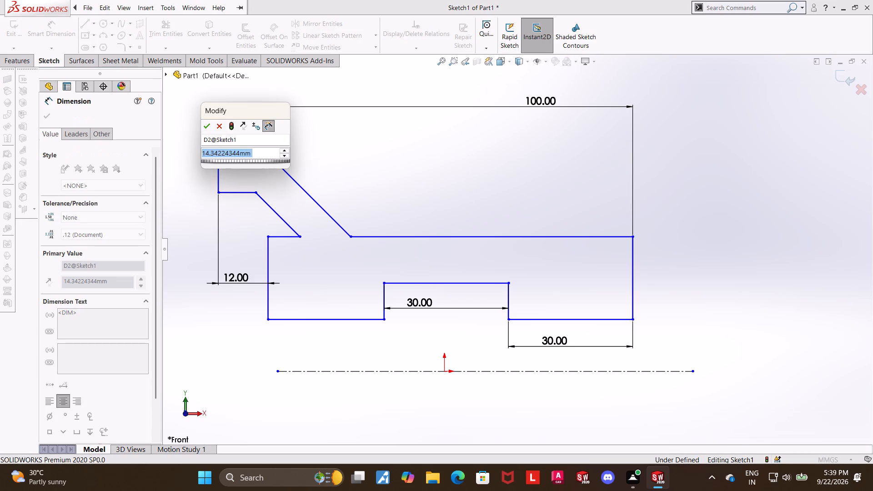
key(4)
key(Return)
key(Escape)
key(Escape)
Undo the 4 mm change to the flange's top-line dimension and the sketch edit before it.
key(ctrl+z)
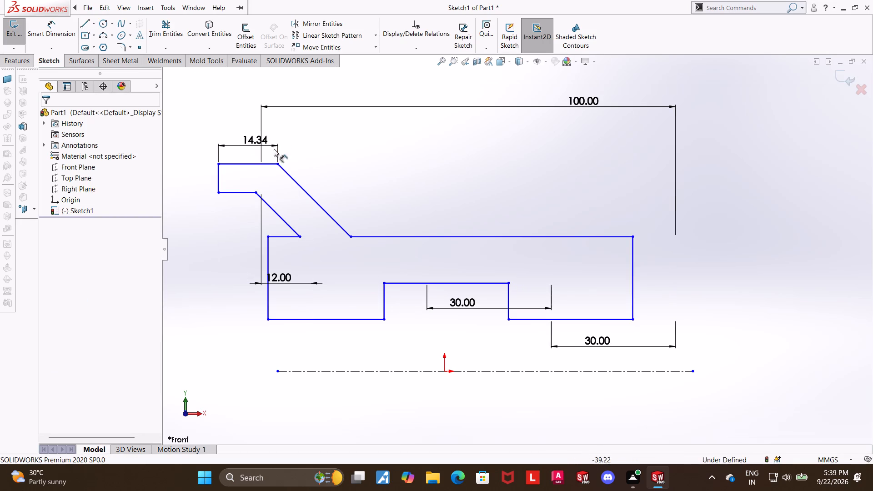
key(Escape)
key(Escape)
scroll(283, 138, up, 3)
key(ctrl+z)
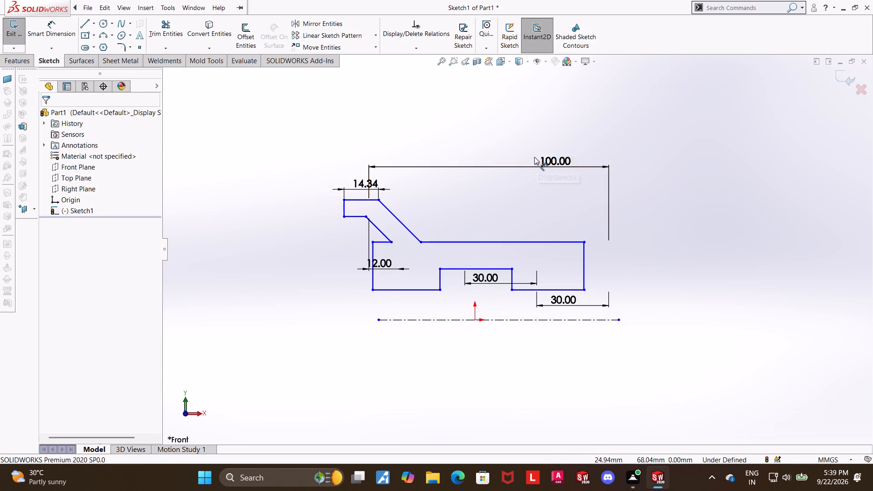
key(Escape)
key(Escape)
Dimension the horizontal distance from the flange's left end line to the inner slanted line's lower endpoint at 18 mm.
click(51, 30)
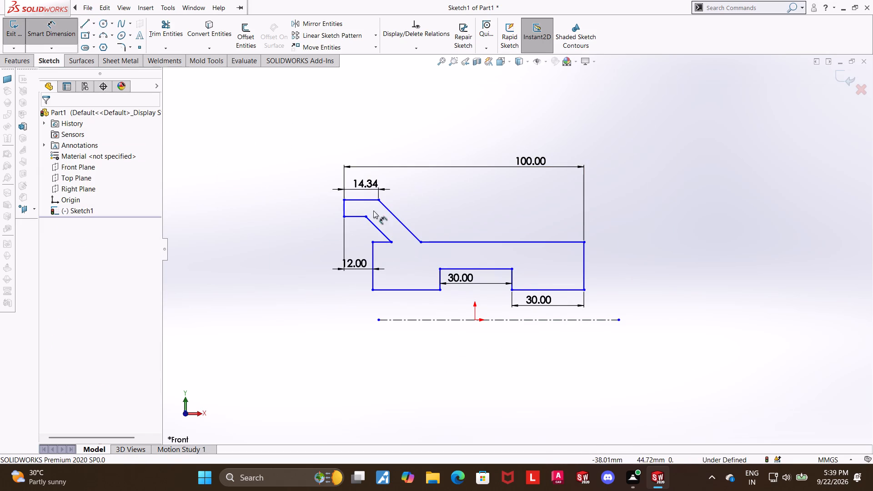
click(343, 205)
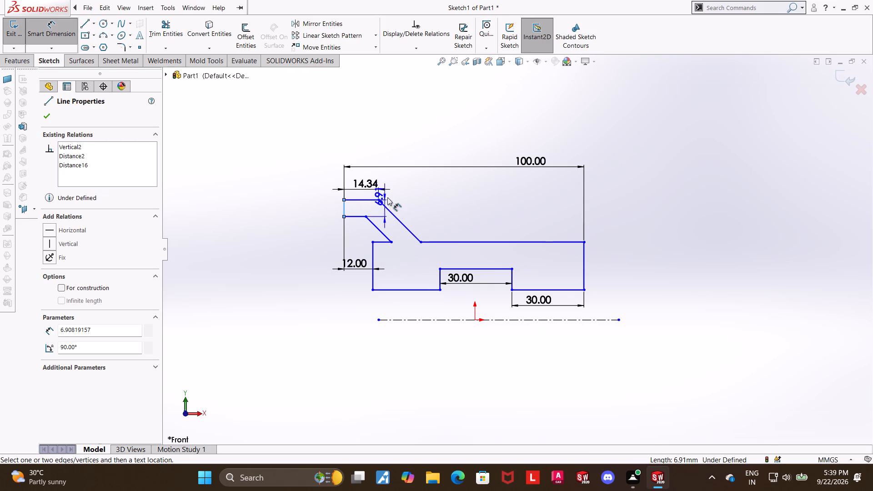
click(392, 244)
click(369, 133)
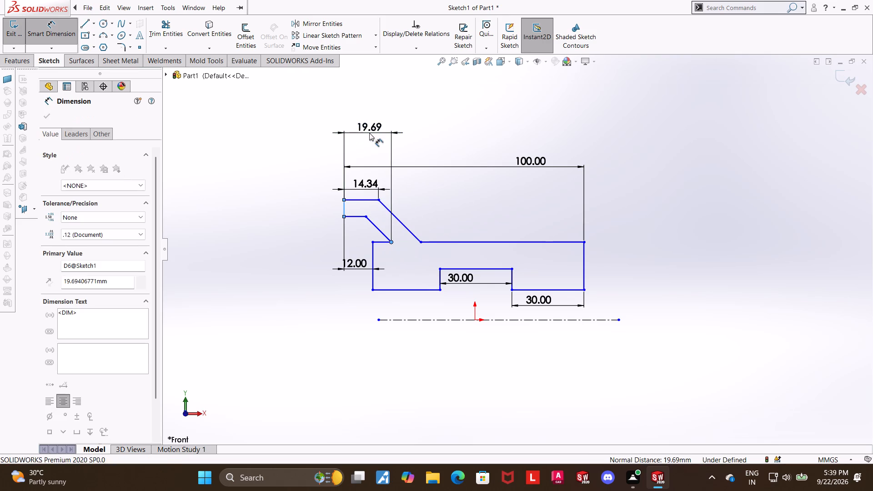
key(1)
key(8)
key(Return)
key(Escape)
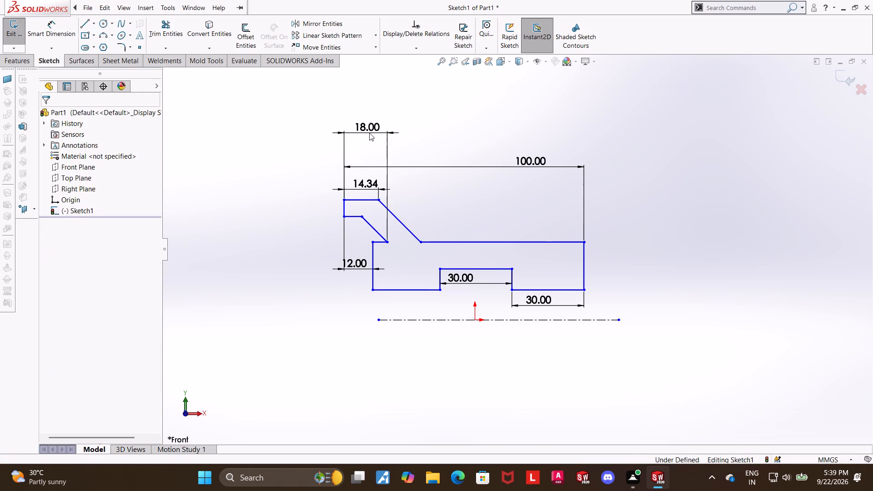
key(Escape)
key(Escape)
Set the length dimension of the flange's top horizontal line to 4 mm.
double_click(360, 187)
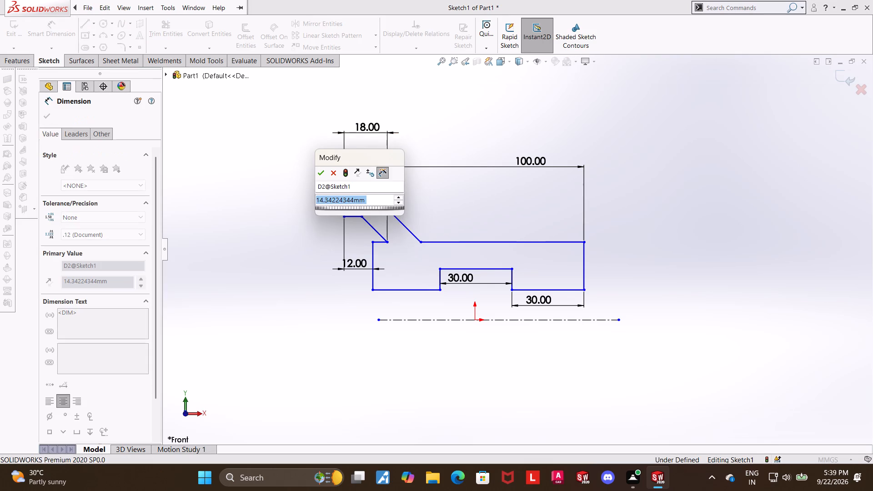
key(4)
key(Return)
key(Escape)
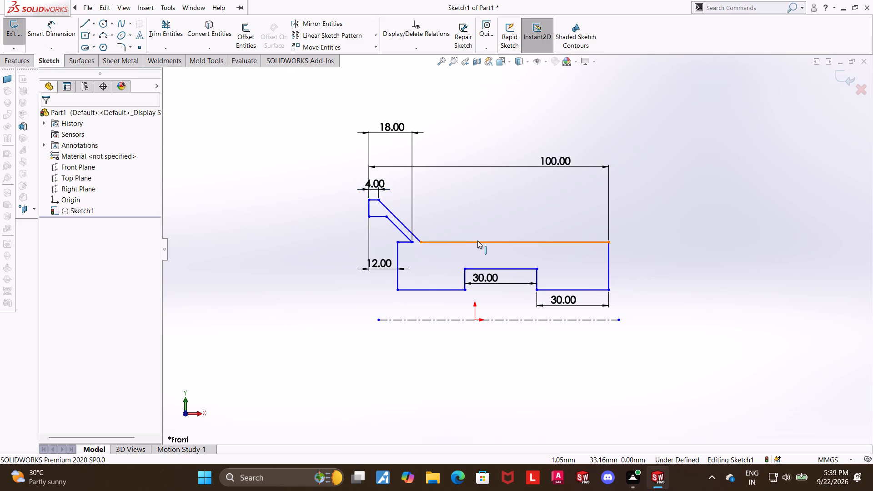
Dimension the vertical distance from the body's bottom line left of the recess to the centerline at 19 mm.
scroll(477, 240, down, 1)
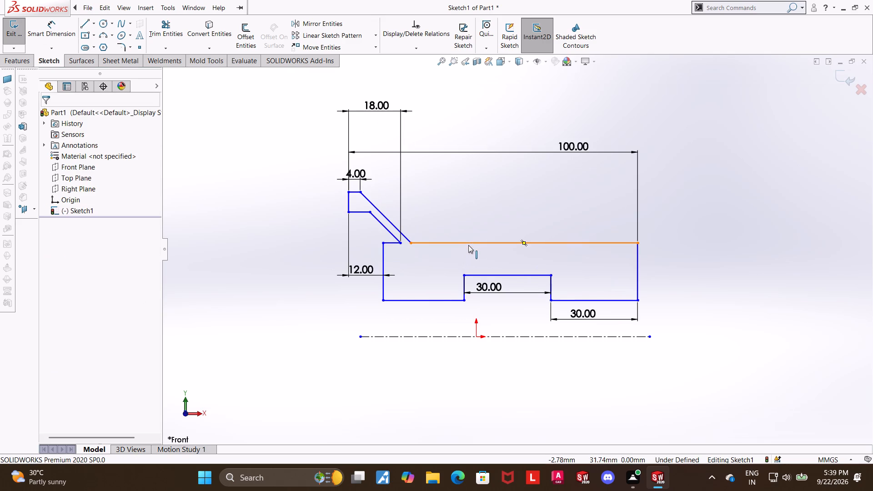
scroll(530, 245, down, 2)
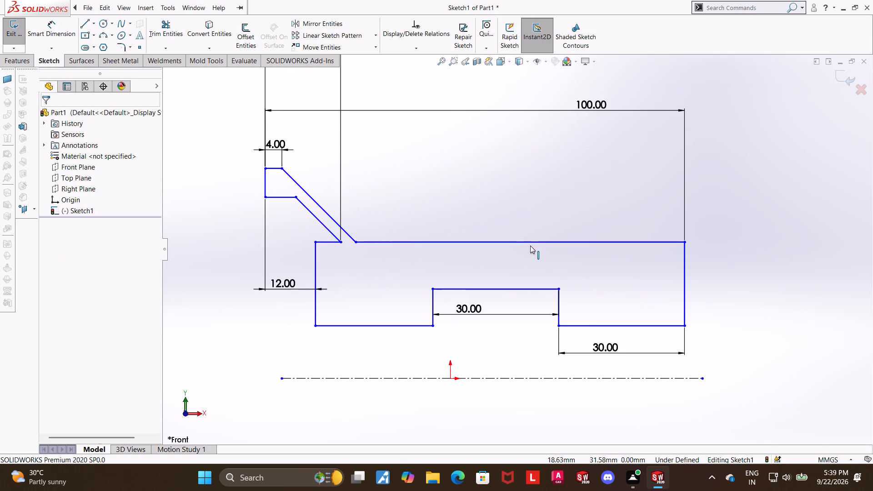
click(61, 36)
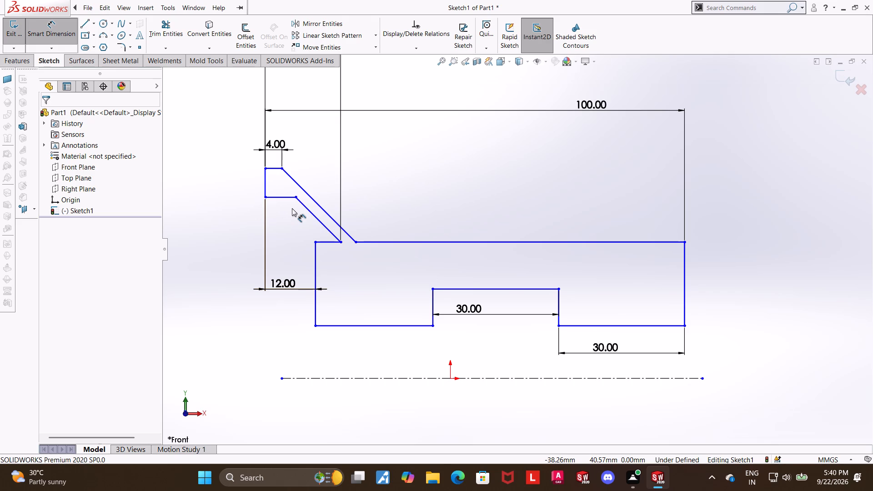
click(406, 326)
click(394, 380)
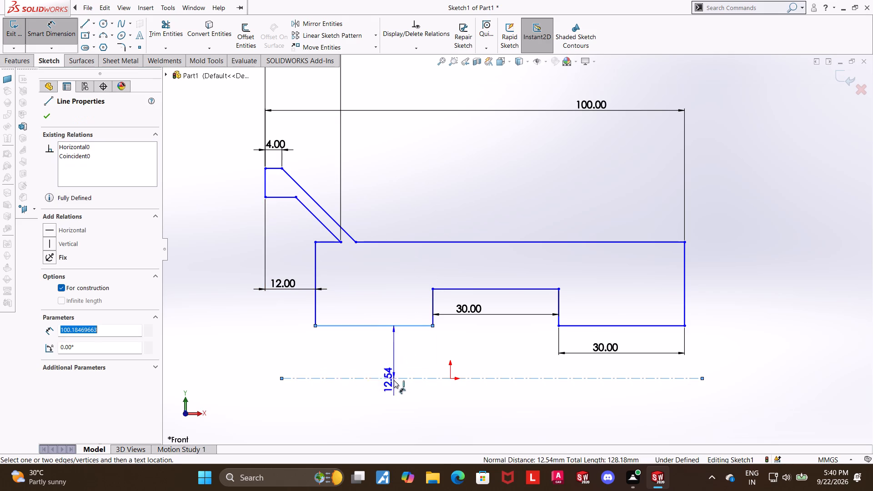
click(255, 368)
text(19)
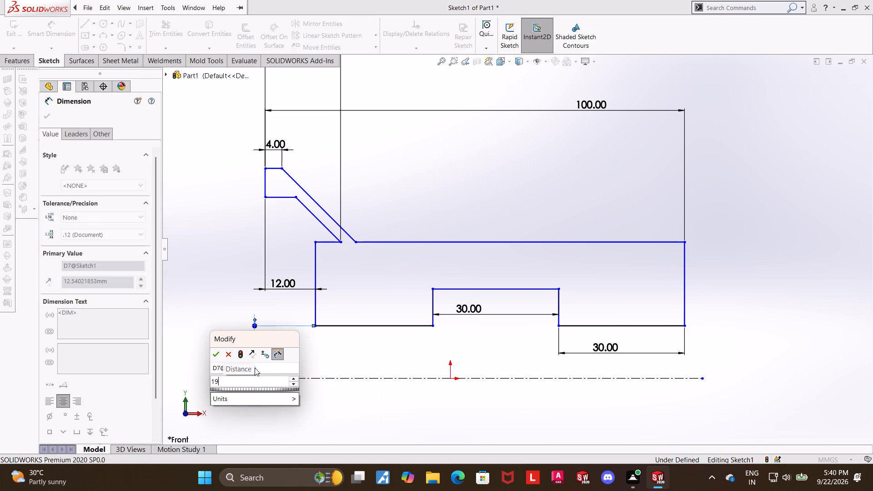
key(Return)
key(Escape)
key(Escape)
key(Escape)
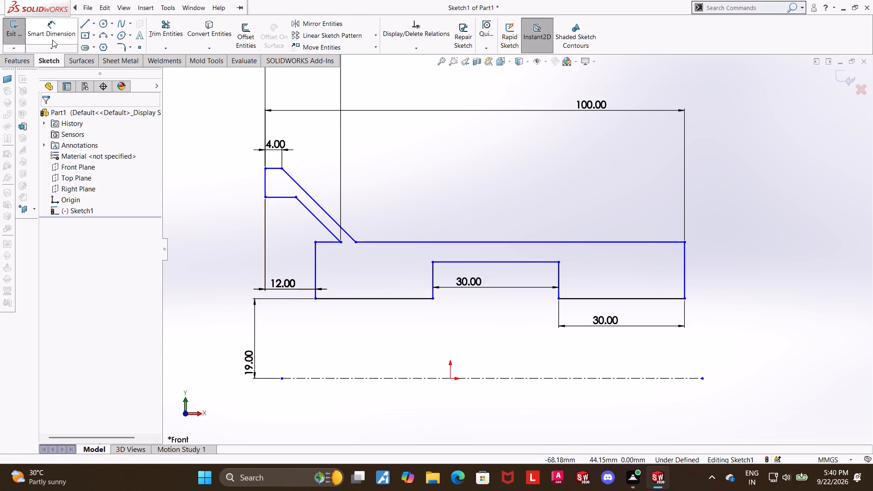
Dimension the vertical distance from the recess's horizontal line to the centerline at 12 mm.
click(52, 39)
click(493, 261)
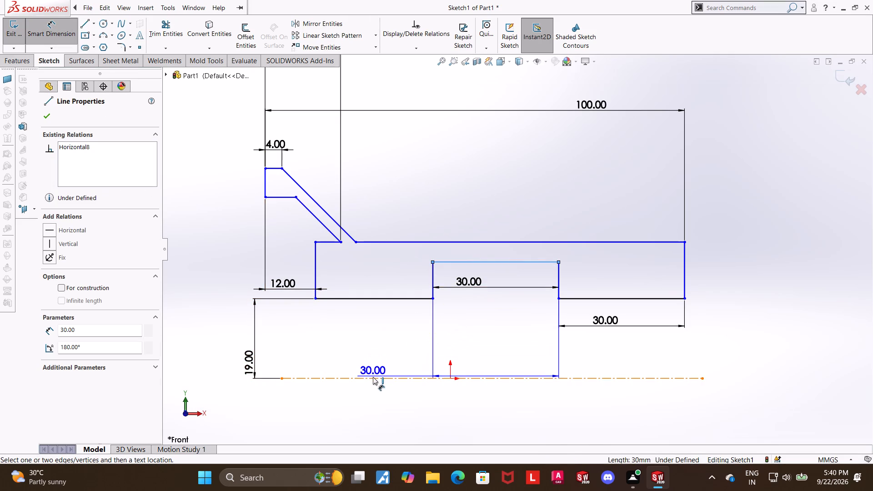
click(373, 378)
click(743, 359)
text(12)
key(Return)
key(Escape)
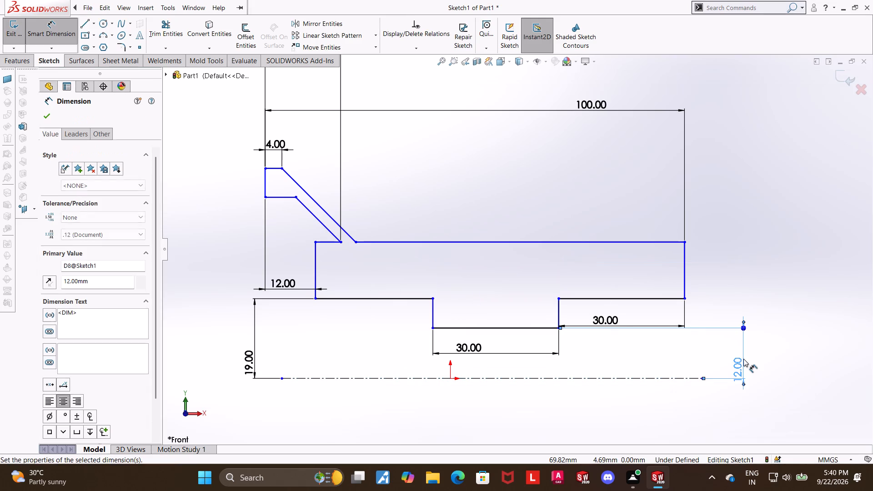
key(Escape)
Set the dimension between the body's bottom line and the centerline to 10 mm.
double_click(246, 363)
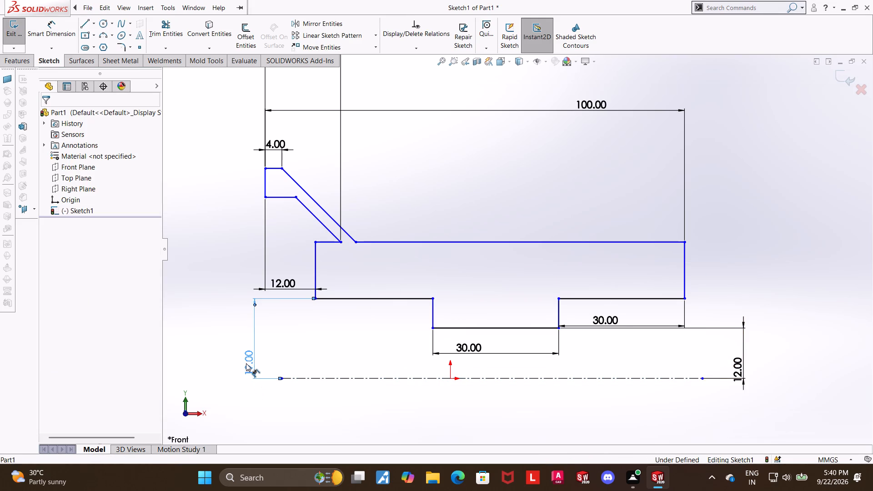
drag(260, 363, 219, 368)
text(10)
key(Return)
key(Escape)
key(Escape)
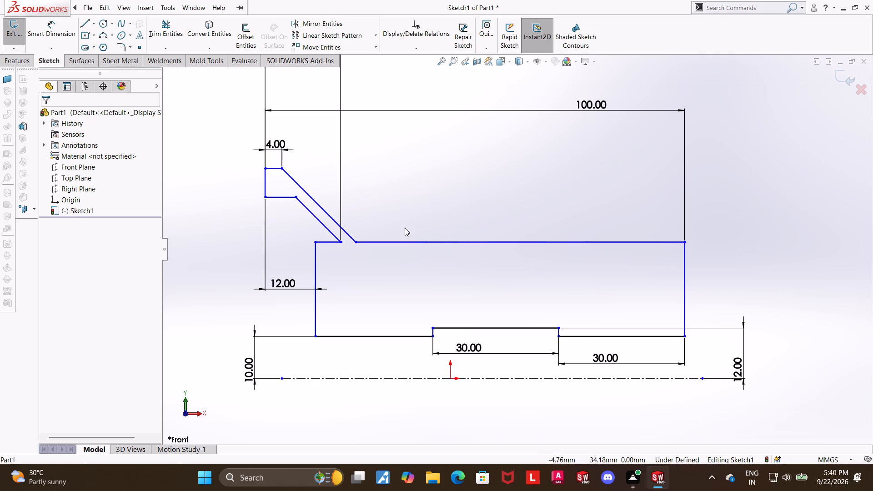
Dimension the vertical distance from the body's top horizontal line to the centerline at 18 mm.
click(52, 28)
click(378, 245)
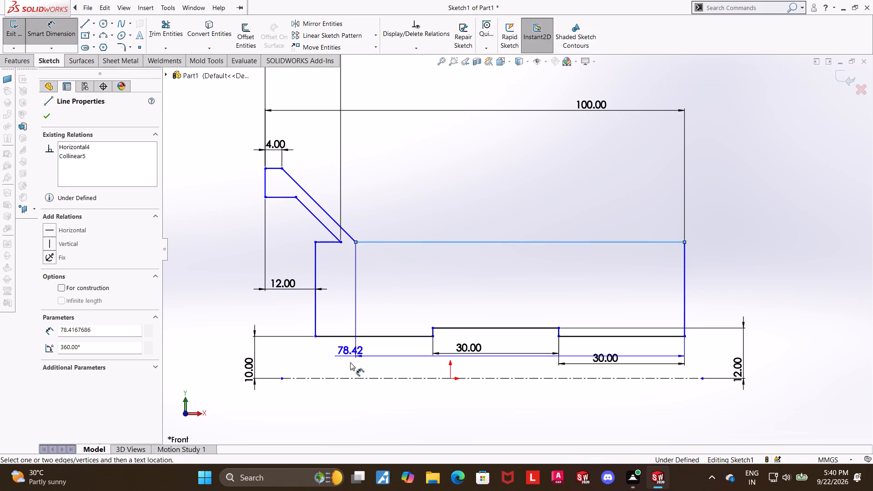
click(353, 378)
click(759, 330)
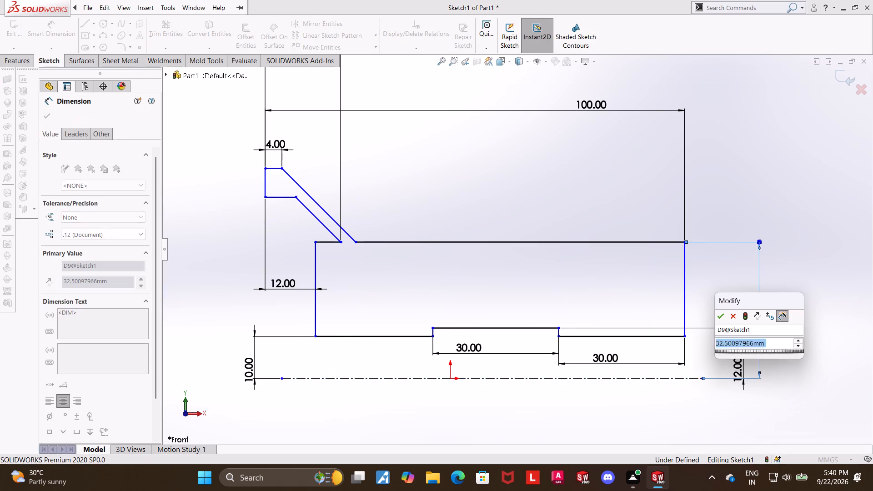
text(18)
key(Return)
key(Escape)
key(Escape)
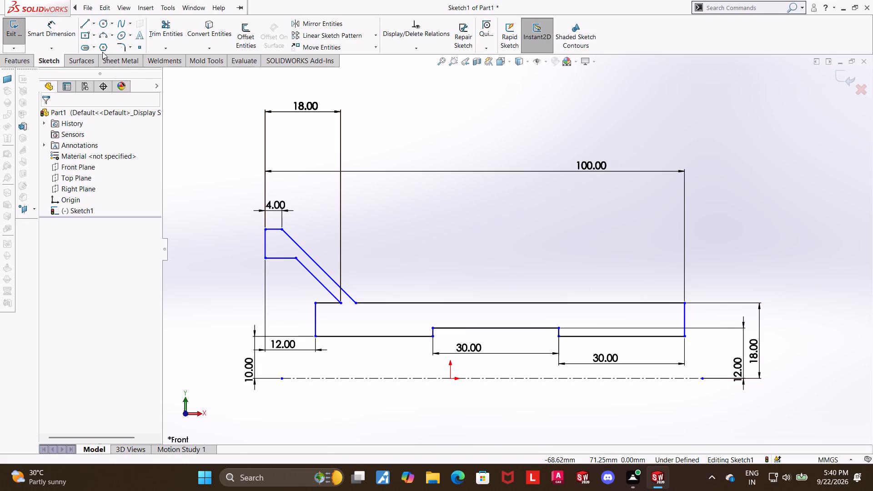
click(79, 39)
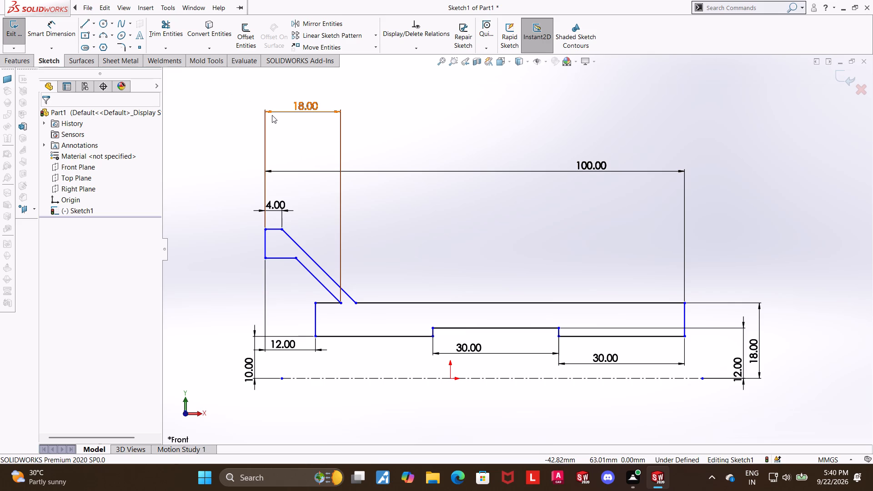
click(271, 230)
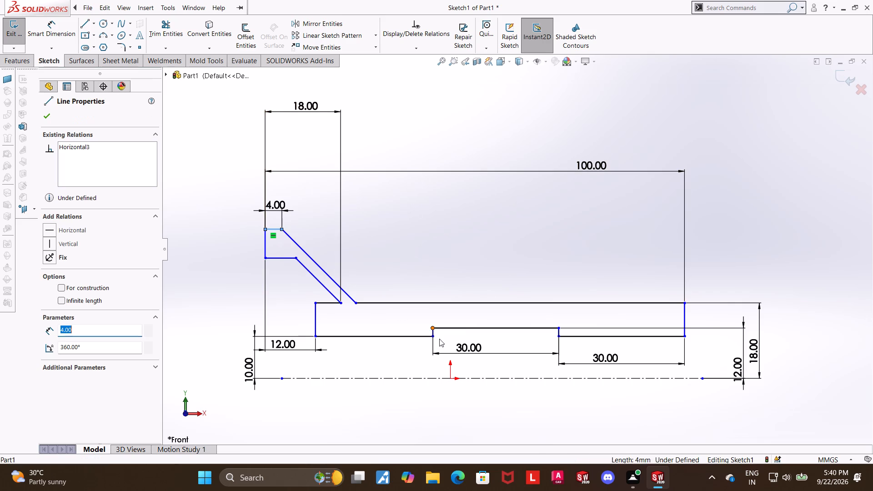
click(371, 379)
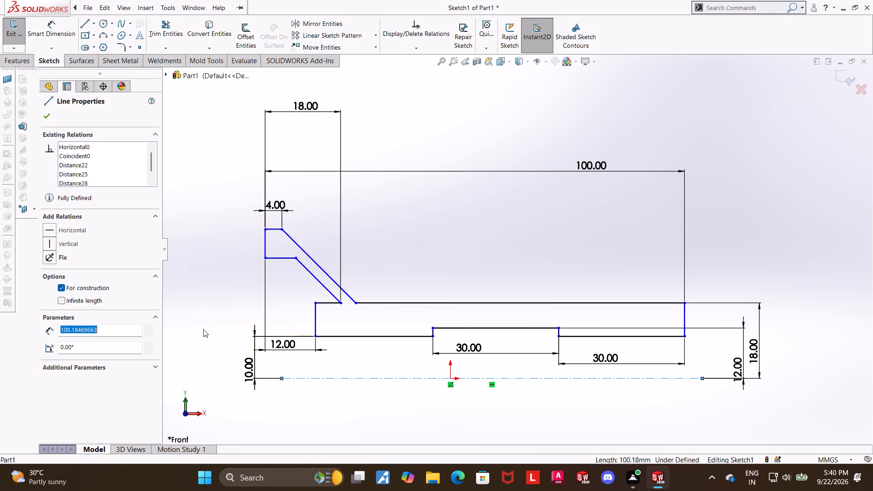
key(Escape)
Dimension the vertical distance from the flange's top horizontal line to the centerline at 54 mm.
click(56, 29)
click(274, 230)
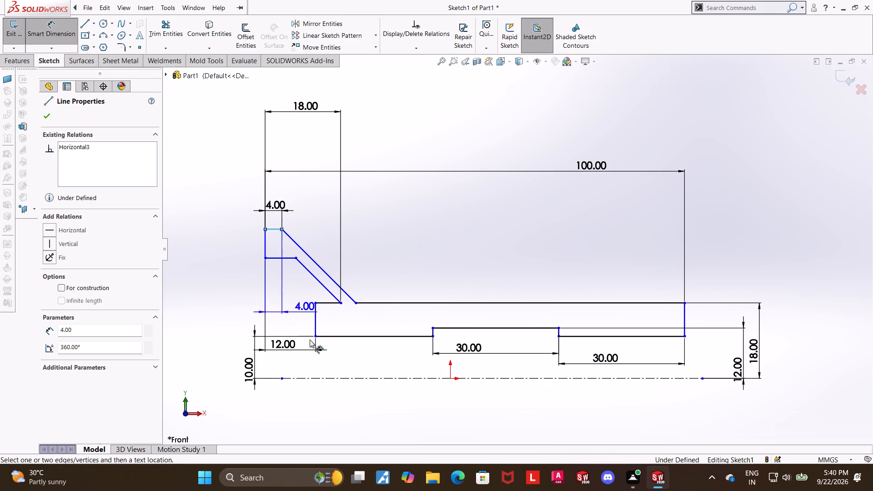
click(317, 379)
click(189, 328)
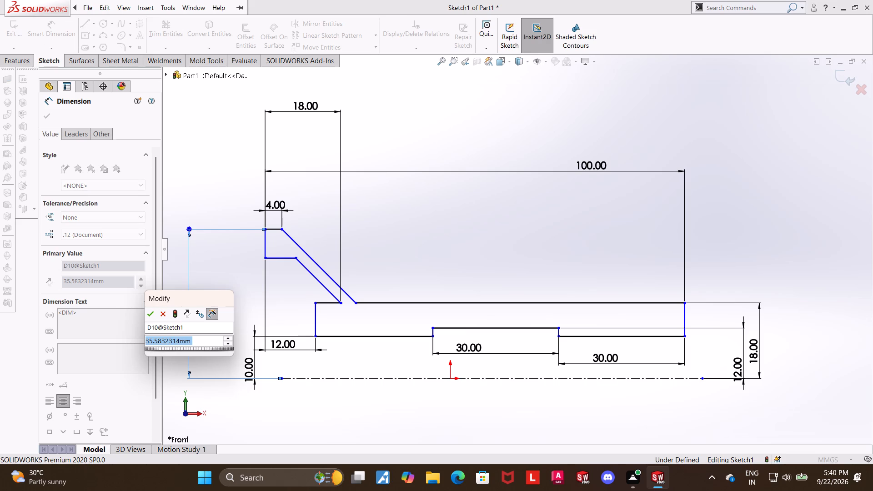
text(54)
key(Return)
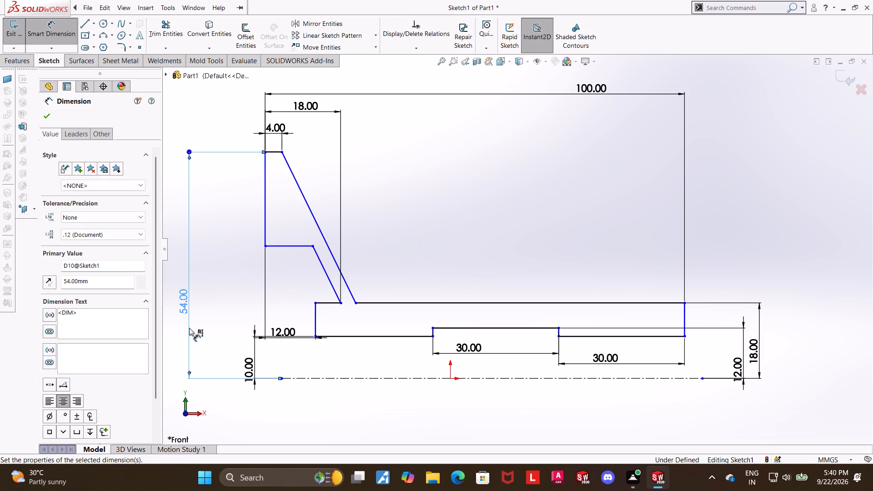
key(Escape)
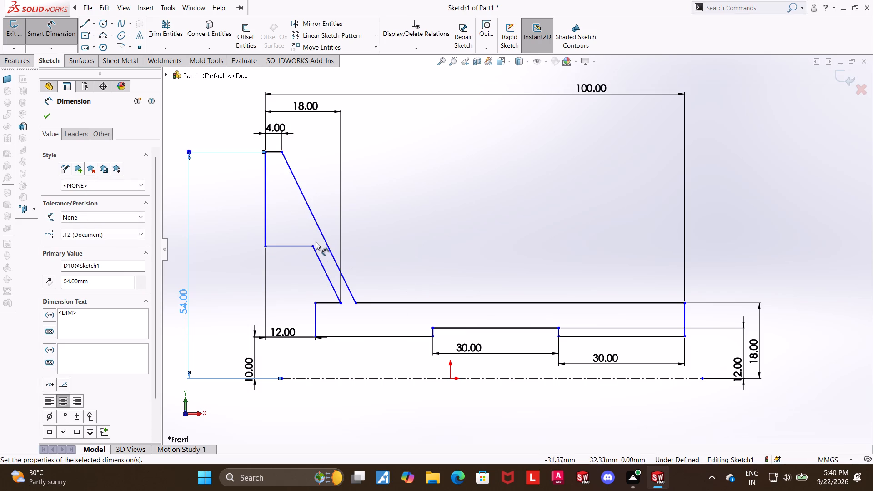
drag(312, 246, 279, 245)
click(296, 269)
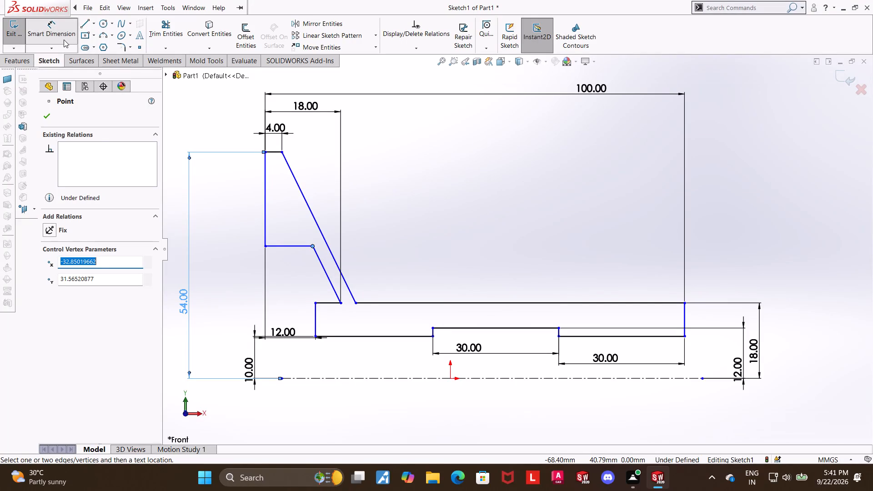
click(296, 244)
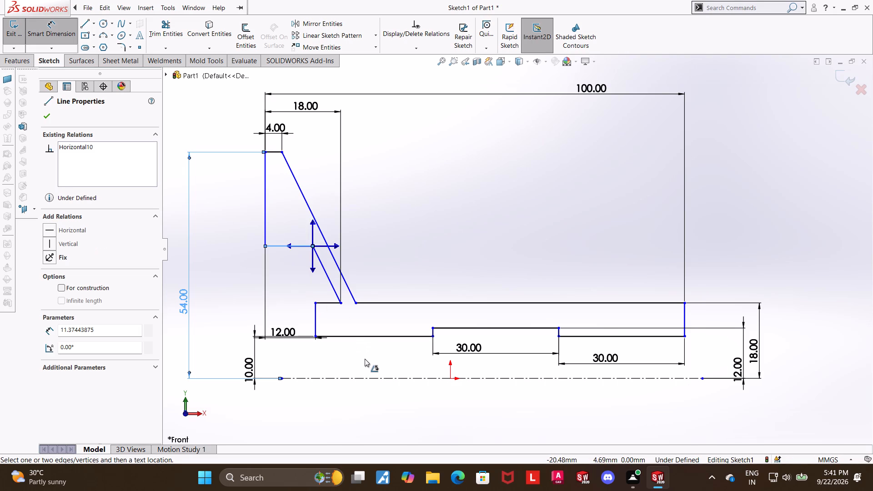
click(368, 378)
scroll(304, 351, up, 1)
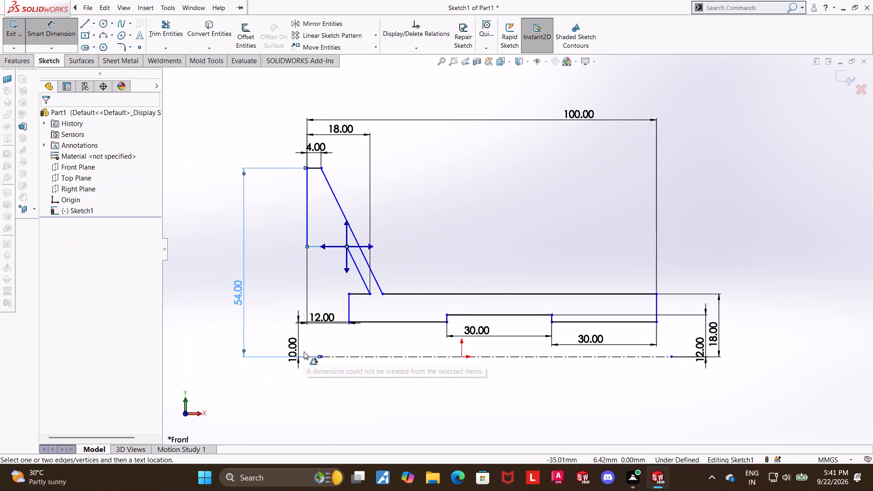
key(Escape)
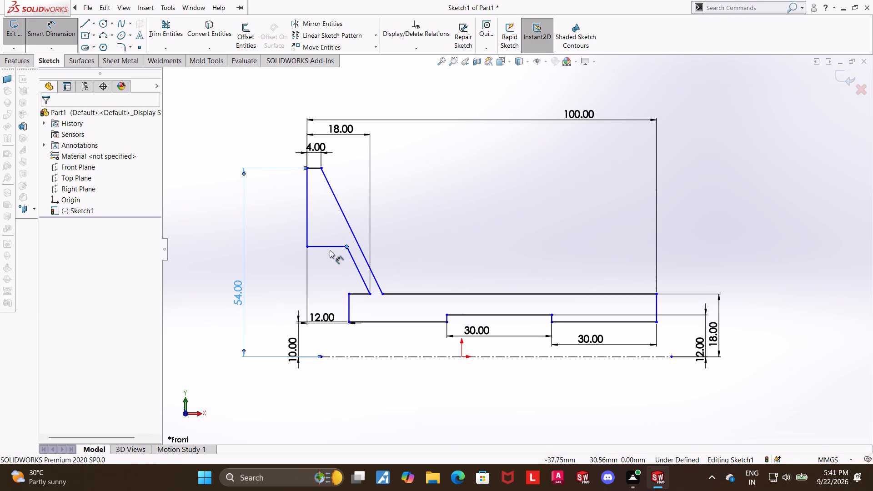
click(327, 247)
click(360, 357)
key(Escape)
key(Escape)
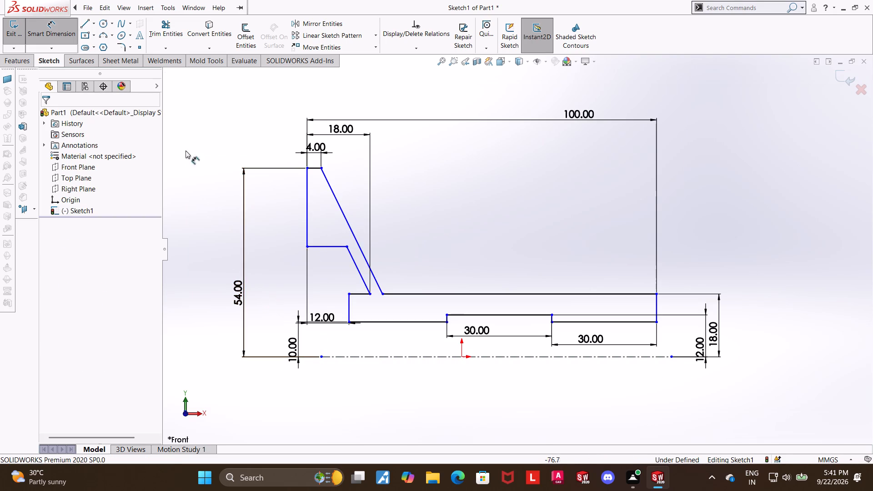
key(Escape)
Dimension the vertical distance from the flange's lower horizontal line to the centerline at 42.5 mm.
click(53, 30)
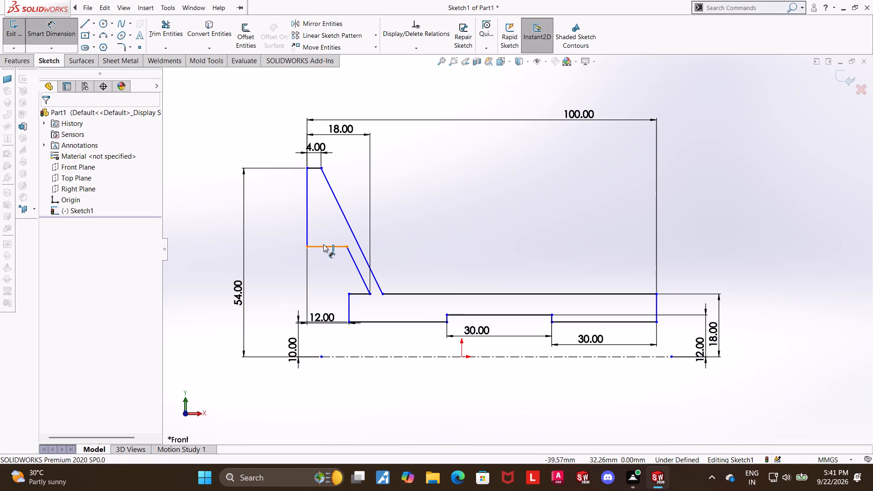
click(323, 244)
click(359, 355)
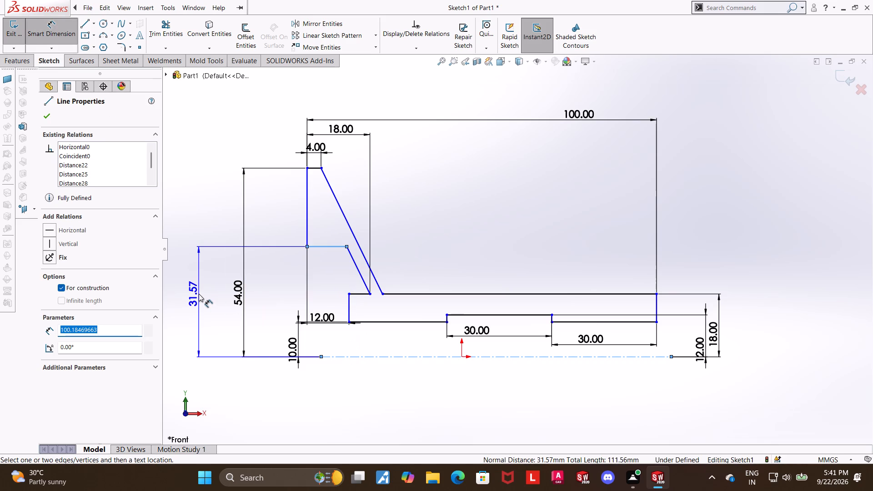
click(199, 294)
text(42.5)
key(Return)
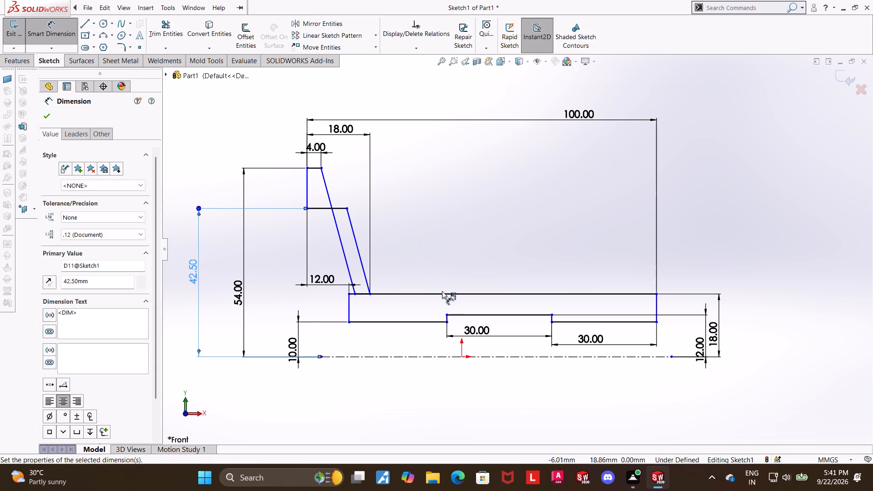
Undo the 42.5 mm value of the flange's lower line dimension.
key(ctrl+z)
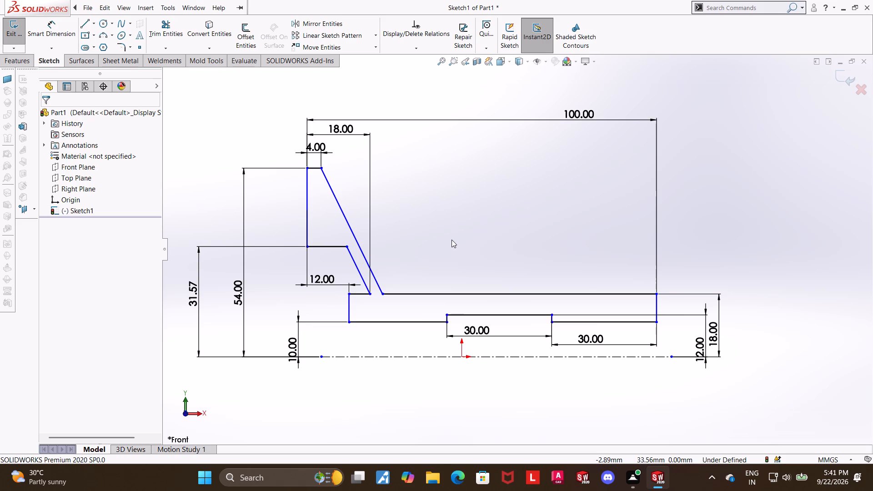
Add a Vertical relation between the inner endpoints of the flange's top and lower horizontal lines.
click(346, 245)
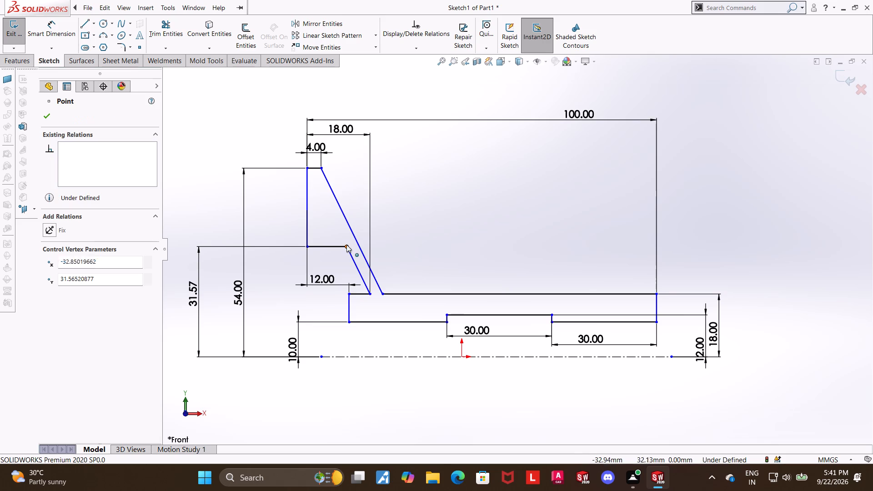
ctrl+click(321, 169)
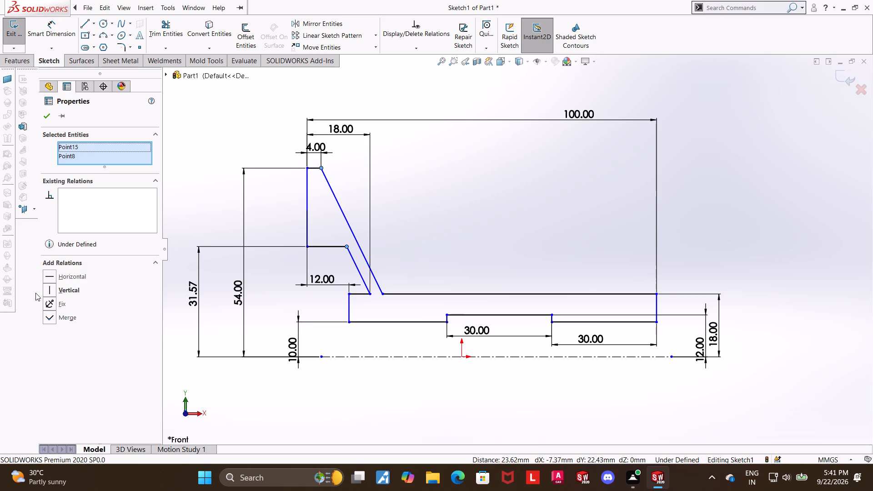
click(51, 291)
key(Escape)
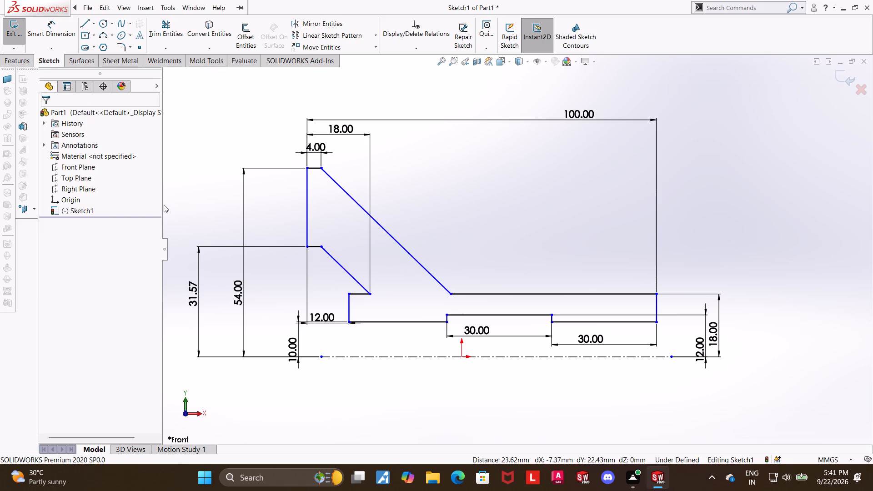
Set the dimension between the flange's lower horizontal line and the centerline to 42.5 mm.
double_click(193, 294)
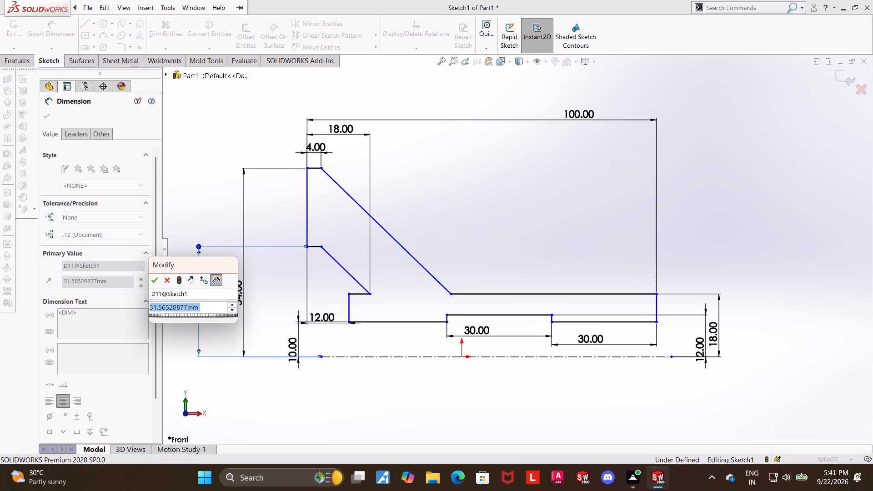
text(42.5)
key(Return)
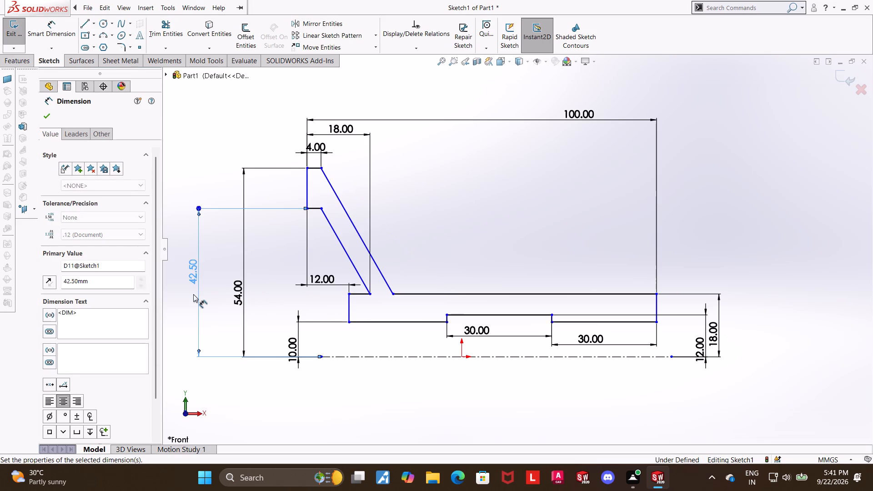
key(Escape)
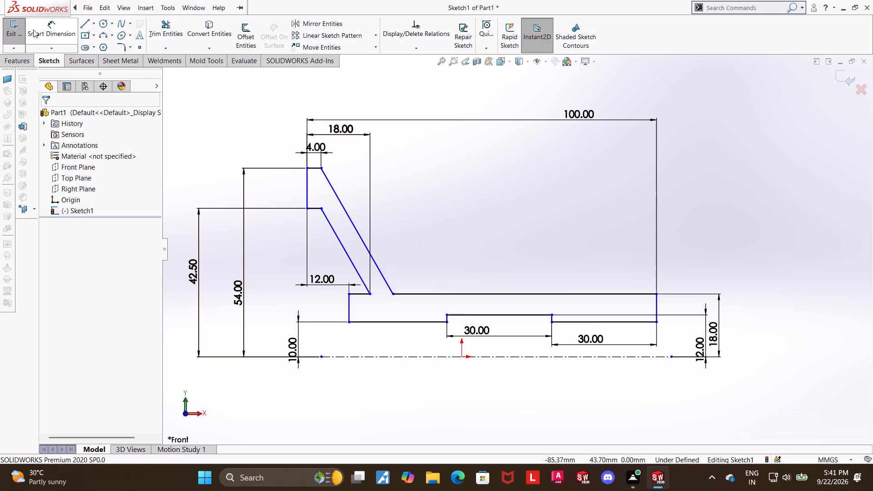
key(Escape)
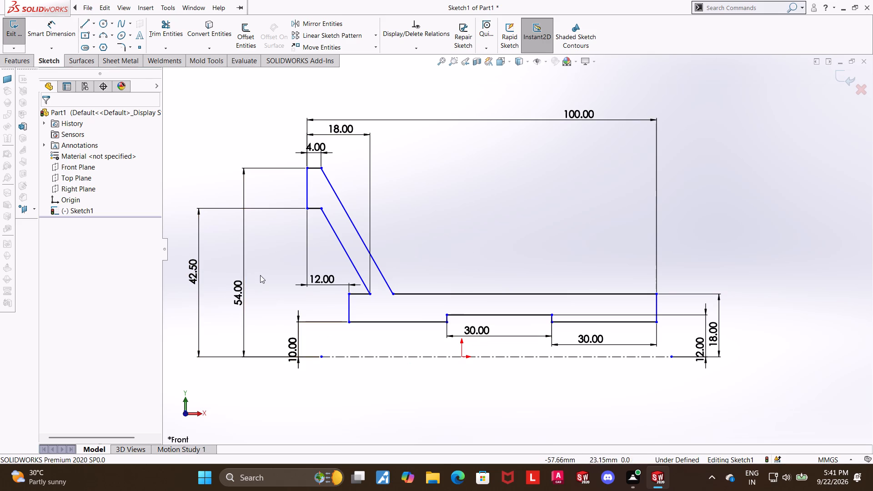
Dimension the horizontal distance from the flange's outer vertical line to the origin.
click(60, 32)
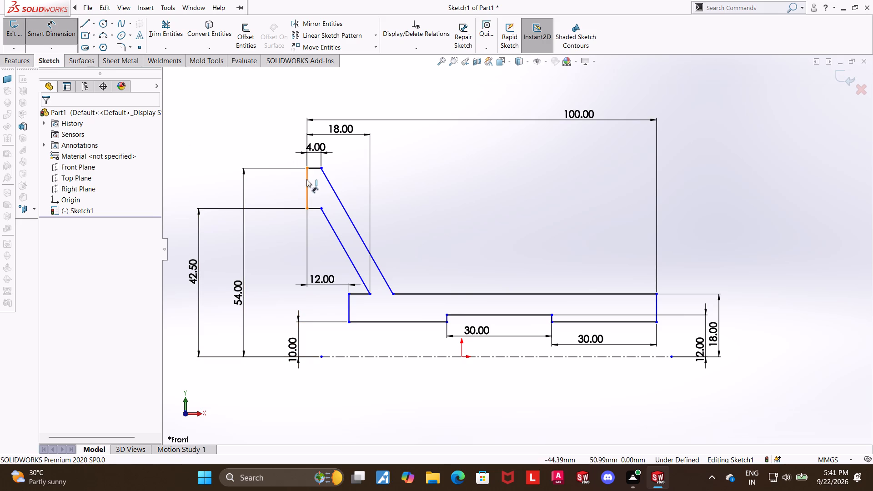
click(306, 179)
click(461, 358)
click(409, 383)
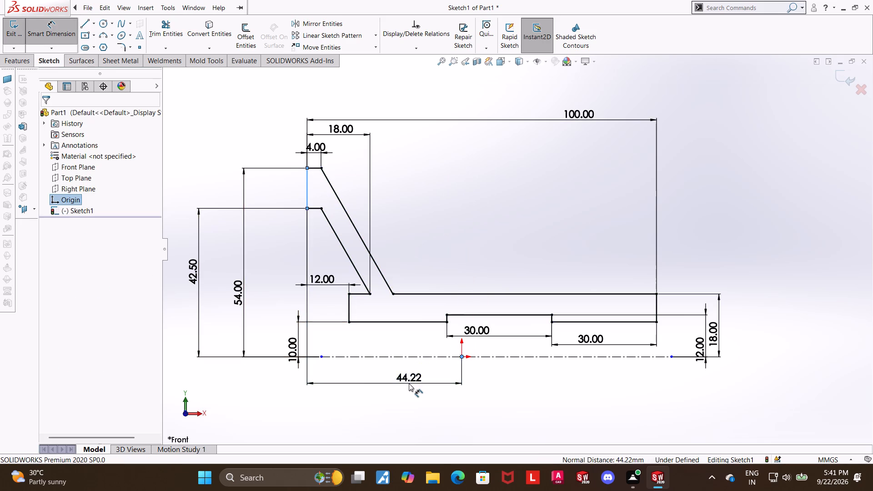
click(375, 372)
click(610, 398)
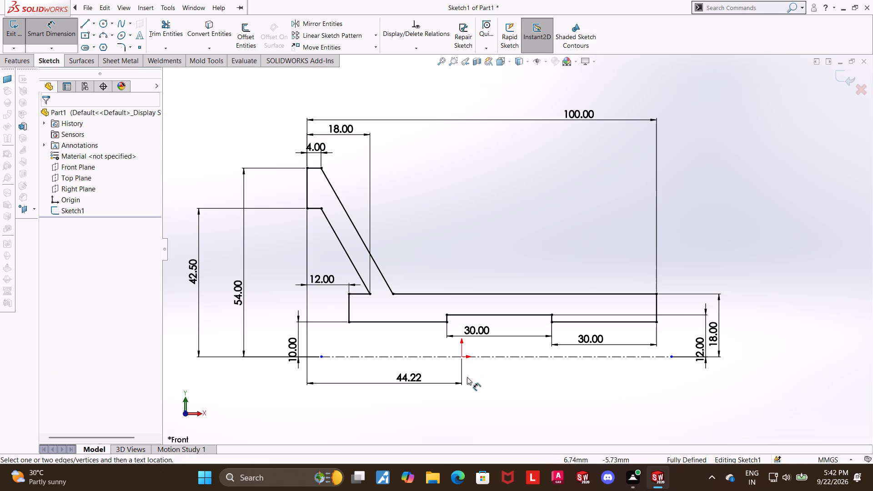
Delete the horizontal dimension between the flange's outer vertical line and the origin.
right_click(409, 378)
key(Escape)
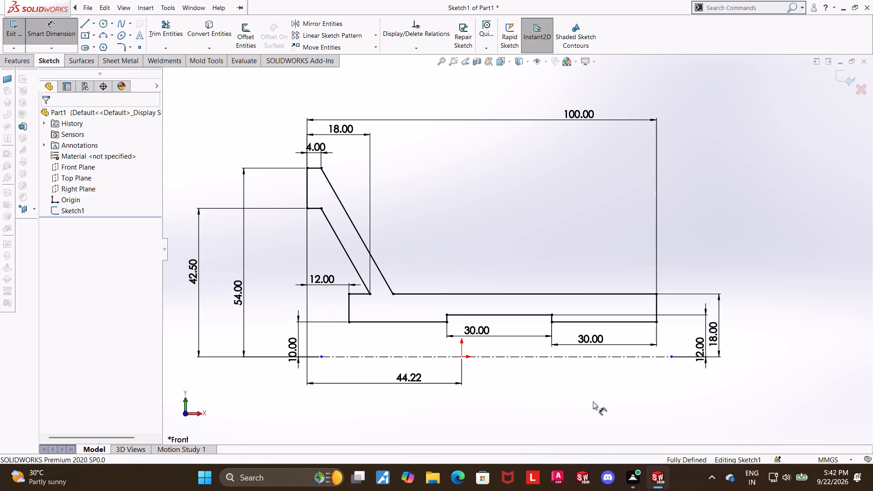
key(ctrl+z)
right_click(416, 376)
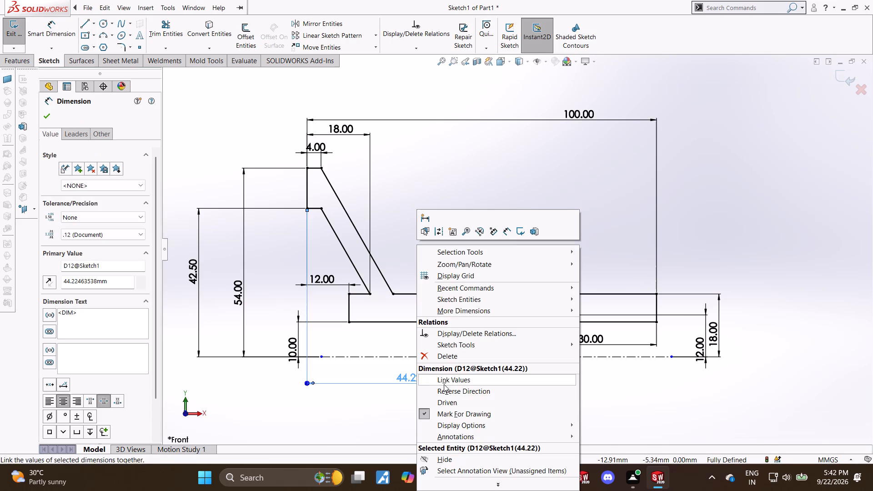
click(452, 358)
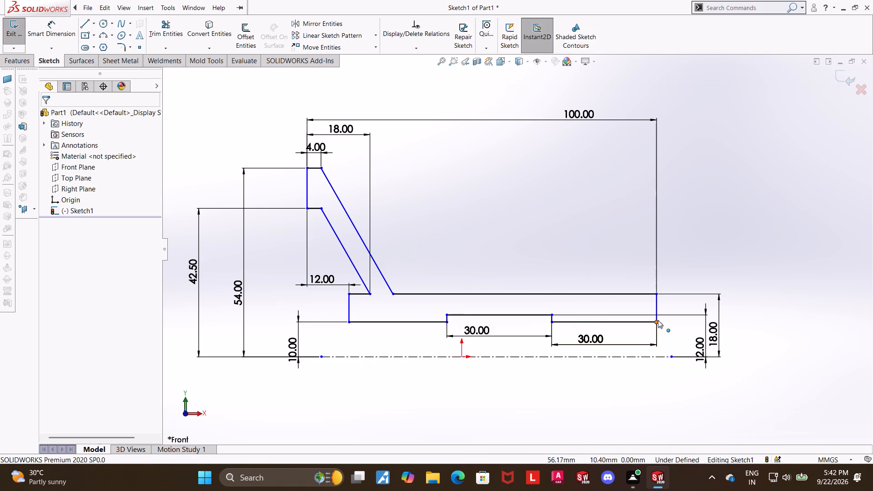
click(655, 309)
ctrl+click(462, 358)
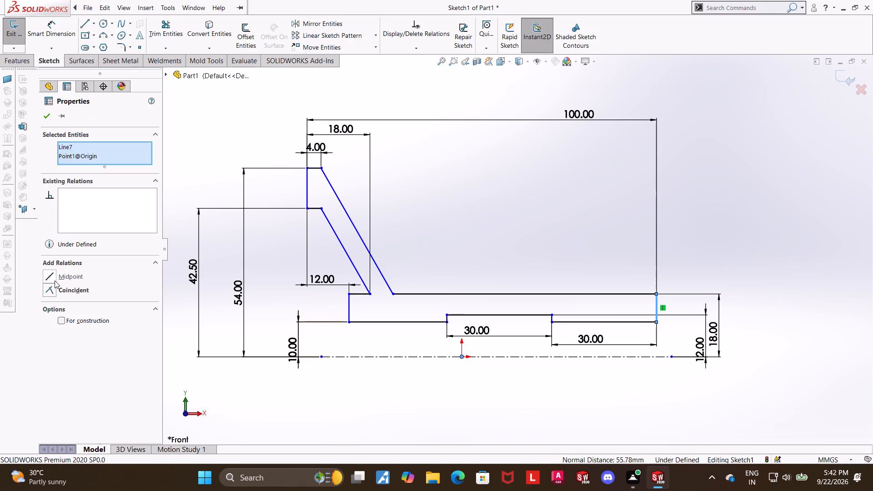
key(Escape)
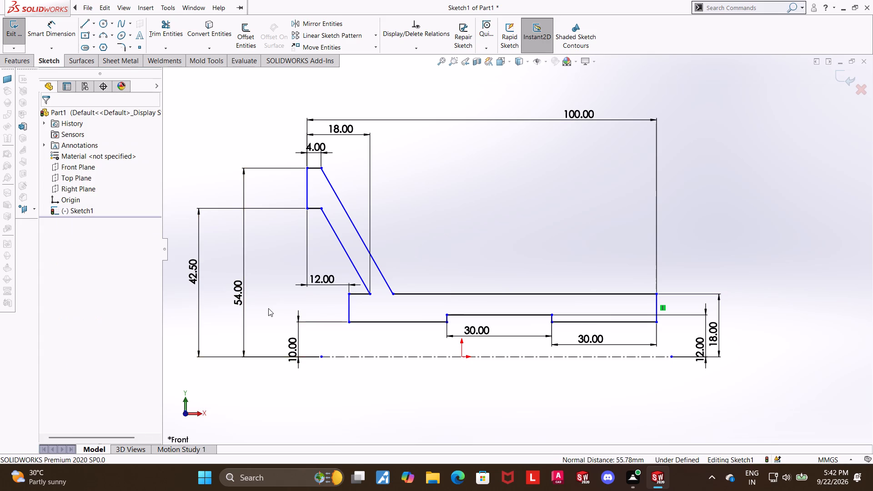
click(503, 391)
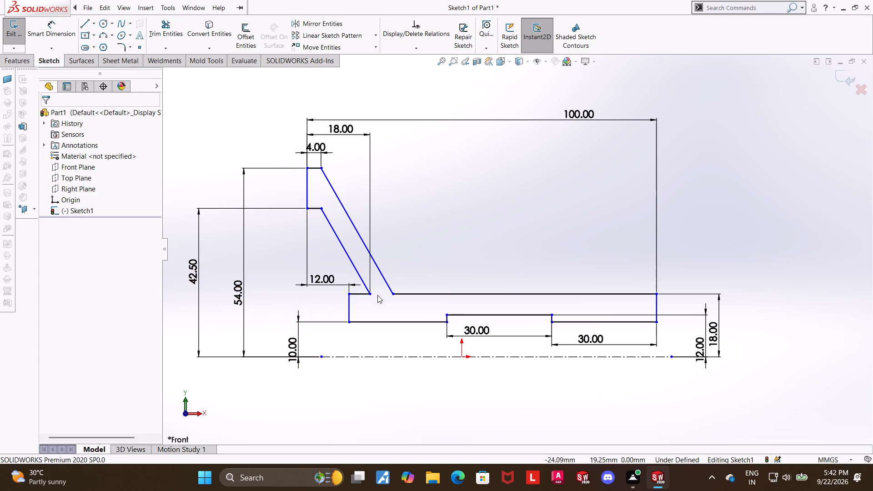
Add a Vertical relation between the origin and the bottom corner of the body's end opposite the flange.
click(463, 358)
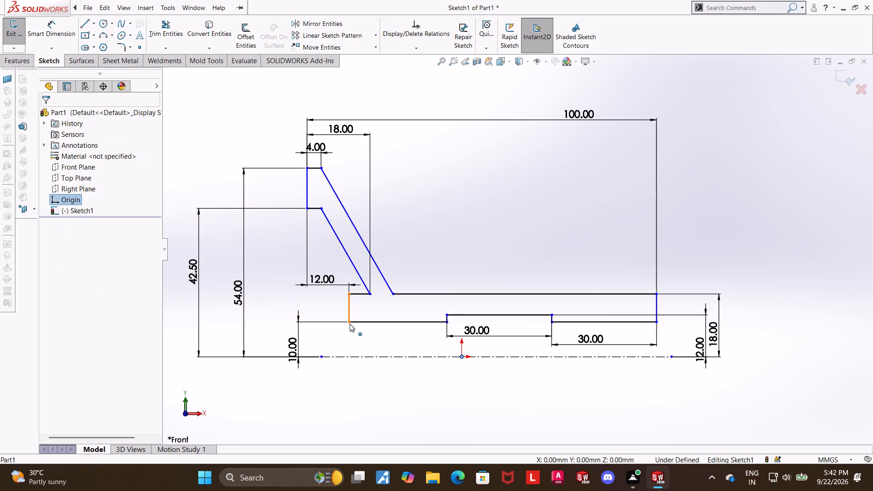
ctrl+click(658, 321)
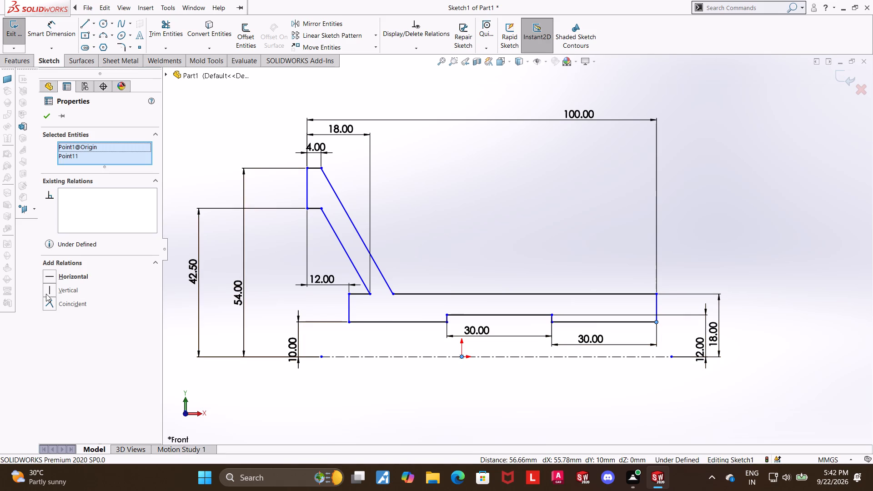
click(46, 294)
click(47, 119)
Extend the centerline's flange-side endpoint outward past the flange's outer vertical line.
scroll(394, 276, up, 5)
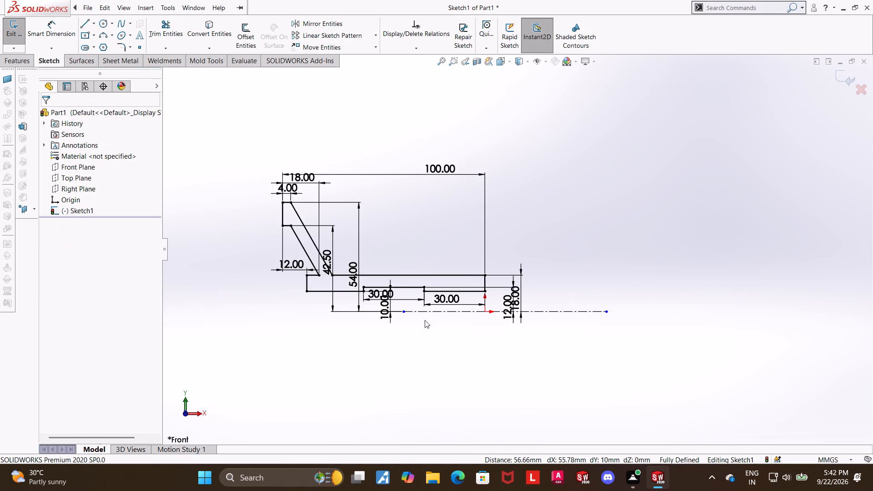
drag(422, 301, 231, 296)
drag(411, 391, 416, 389)
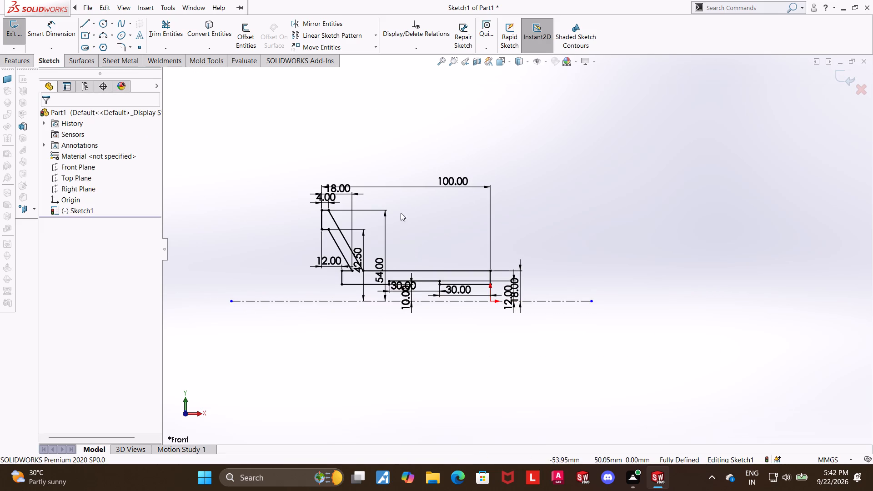
Exit the sketch and create a Revolved Boss/Base of the profile, 360 degrees Blind about the centerline.
scroll(402, 208, down, 5)
scroll(395, 245, up, 2)
scroll(407, 252, down, 1)
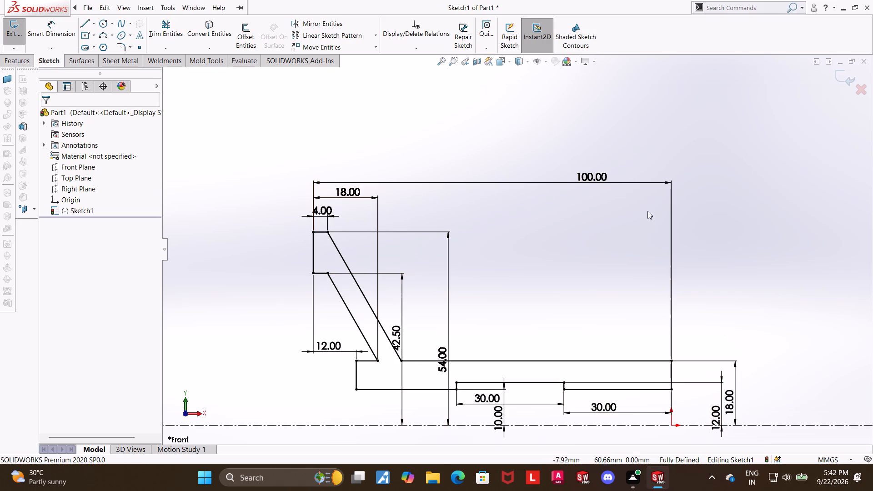
click(841, 77)
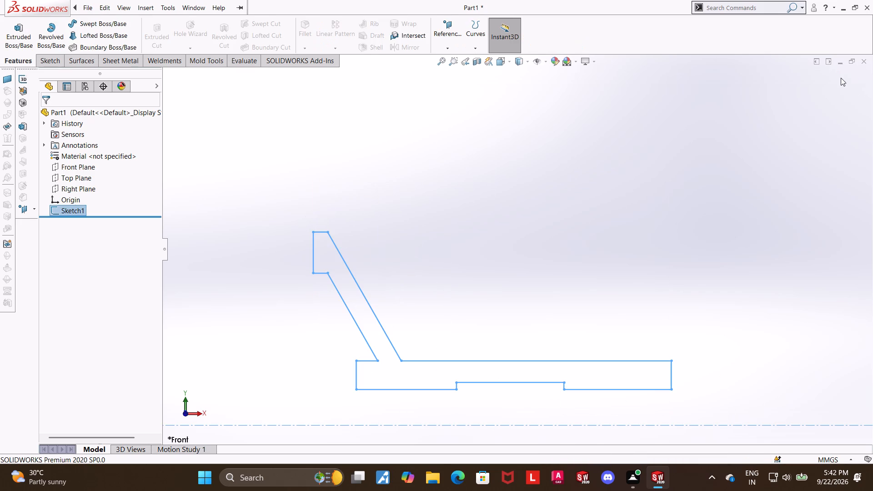
click(44, 31)
scroll(391, 254, up, 1)
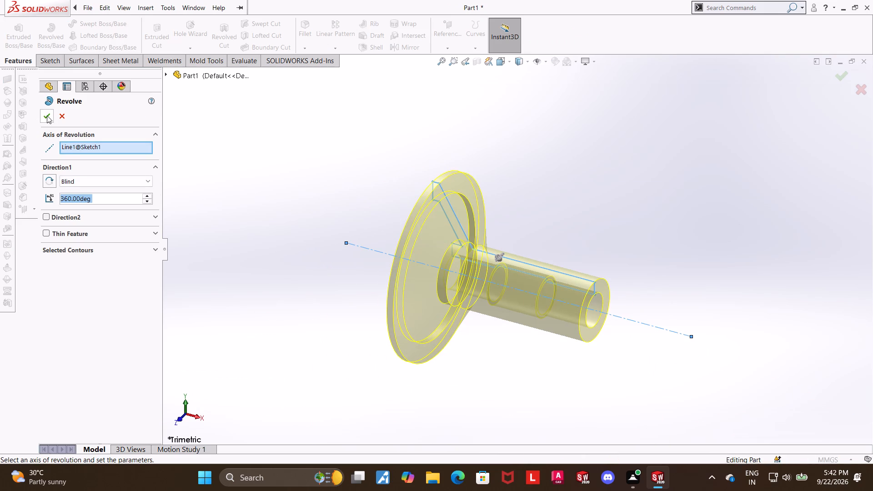
click(47, 115)
click(326, 291)
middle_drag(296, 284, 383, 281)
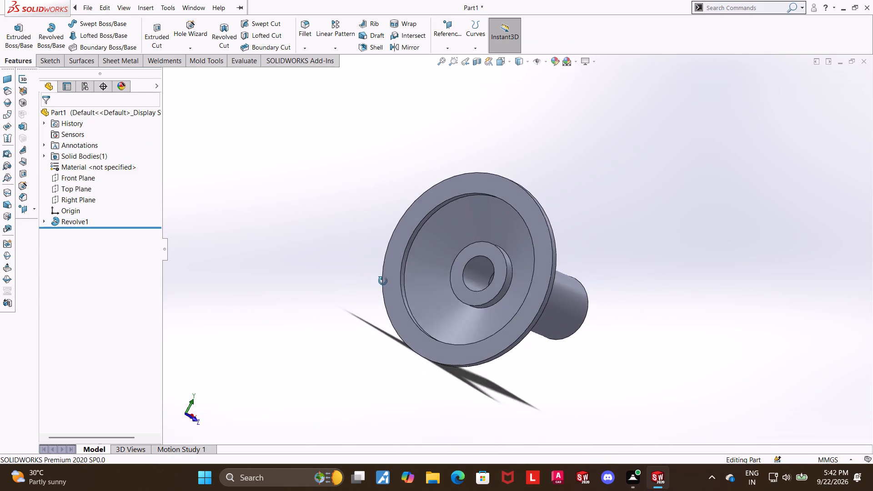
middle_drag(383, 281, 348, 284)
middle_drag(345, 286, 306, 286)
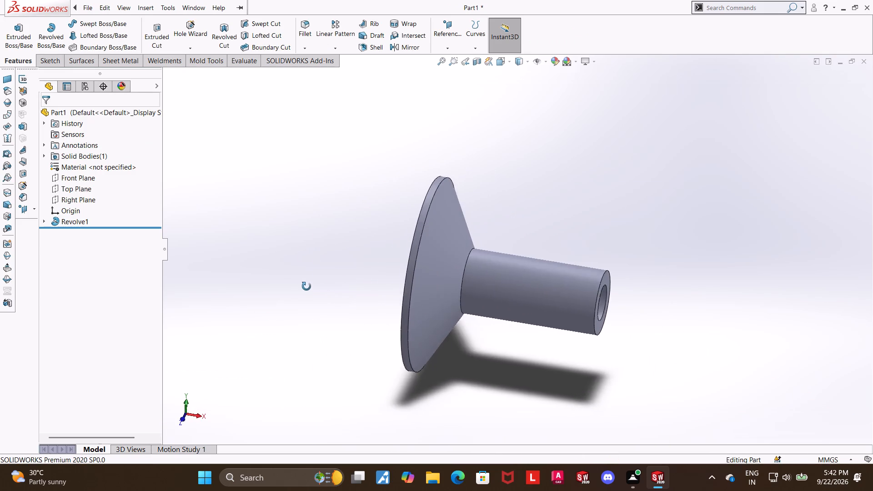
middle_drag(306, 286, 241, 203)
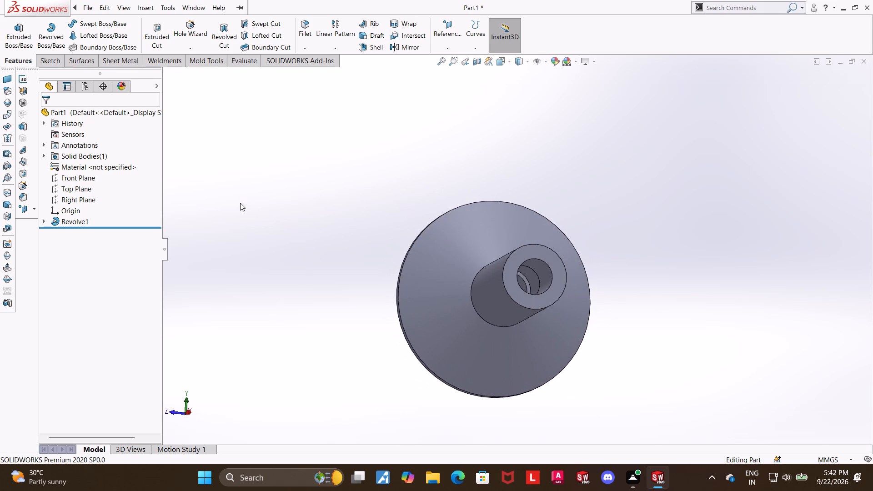
Examine the revolved flanged part from all sides, including the through bore and the hollow flange face.
middle_drag(224, 215, 302, 227)
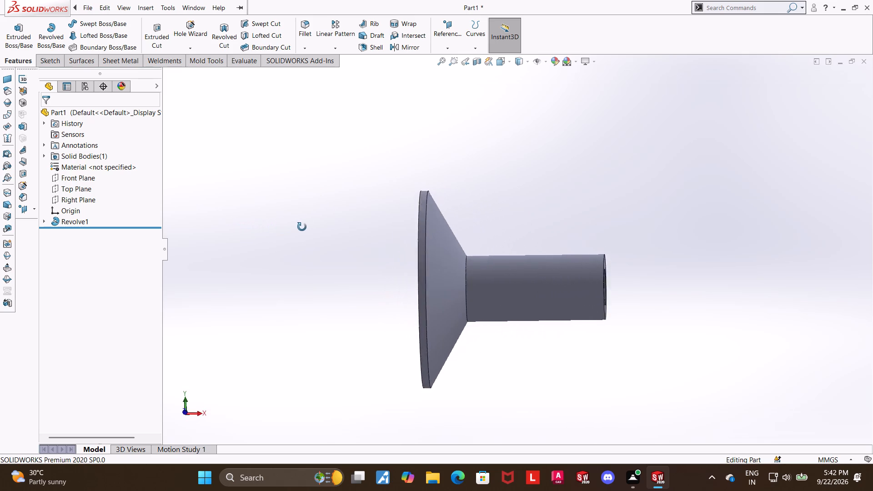
middle_drag(302, 227, 387, 225)
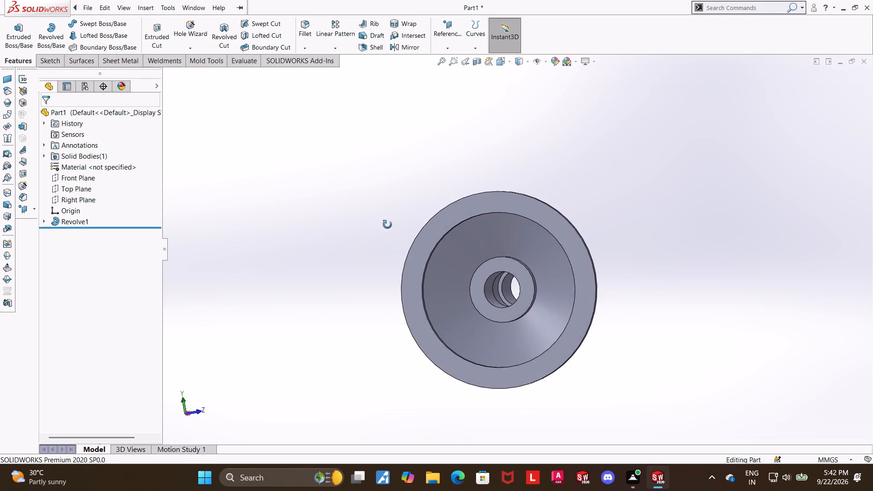
middle_drag(387, 225, 292, 240)
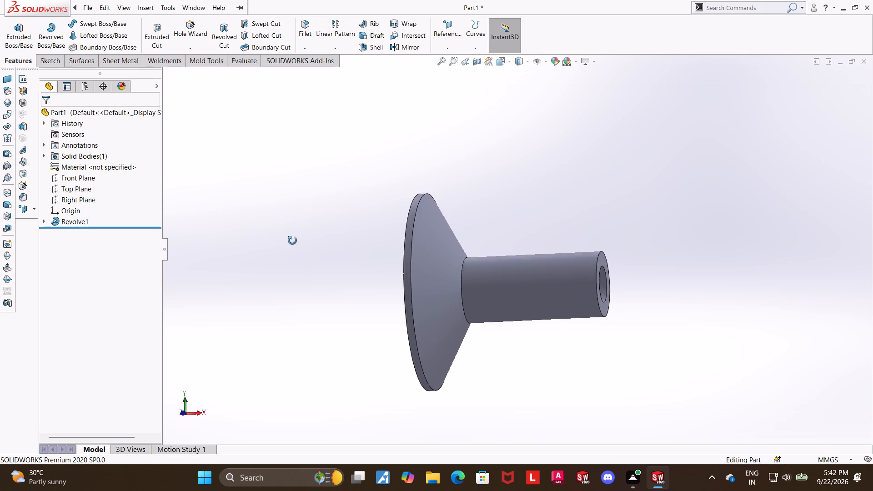
middle_drag(292, 240, 297, 244)
click(309, 240)
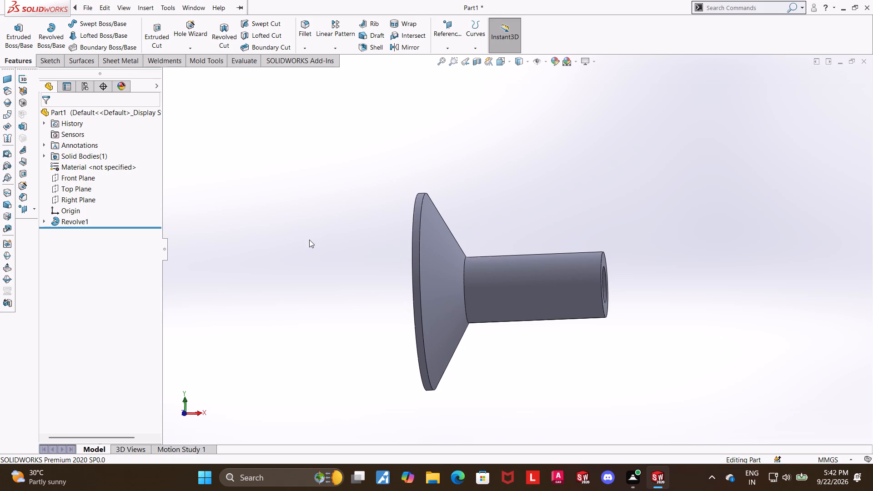
middle_drag(584, 229, 554, 267)
scroll(554, 267, down, 1)
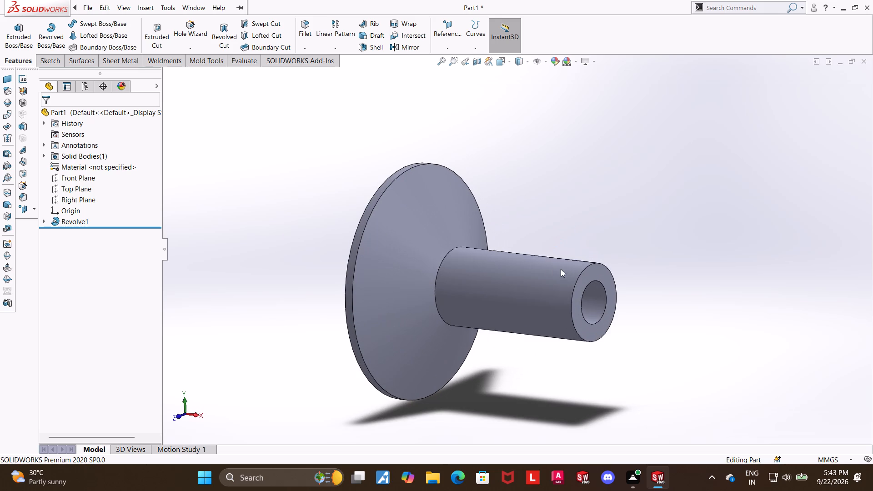
scroll(526, 284, down, 2)
middle_drag(697, 321, 633, 320)
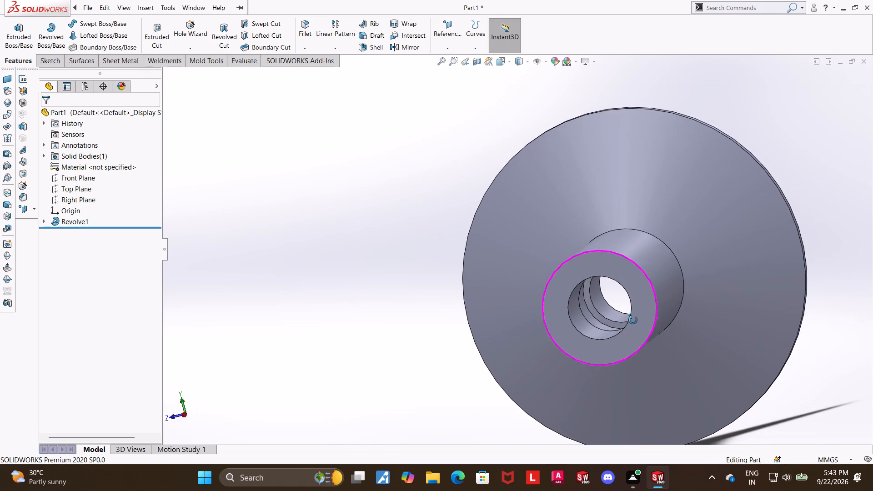
middle_drag(633, 320, 744, 315)
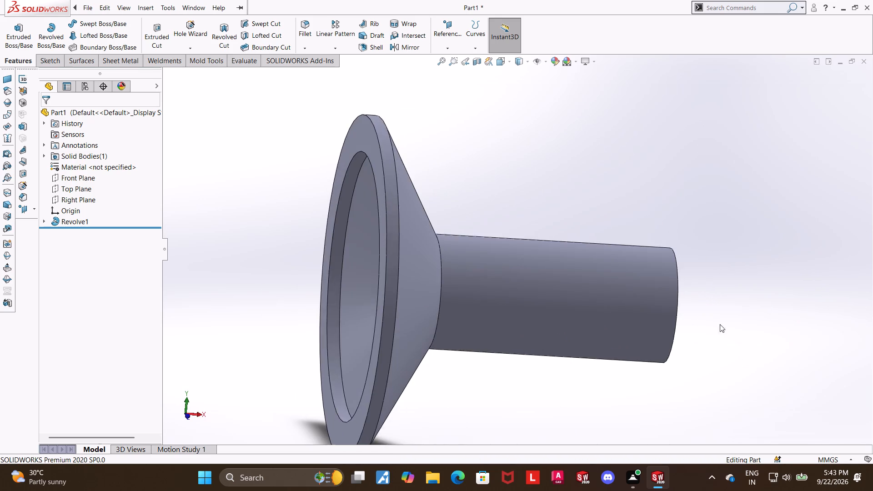
scroll(713, 329, up, 3)
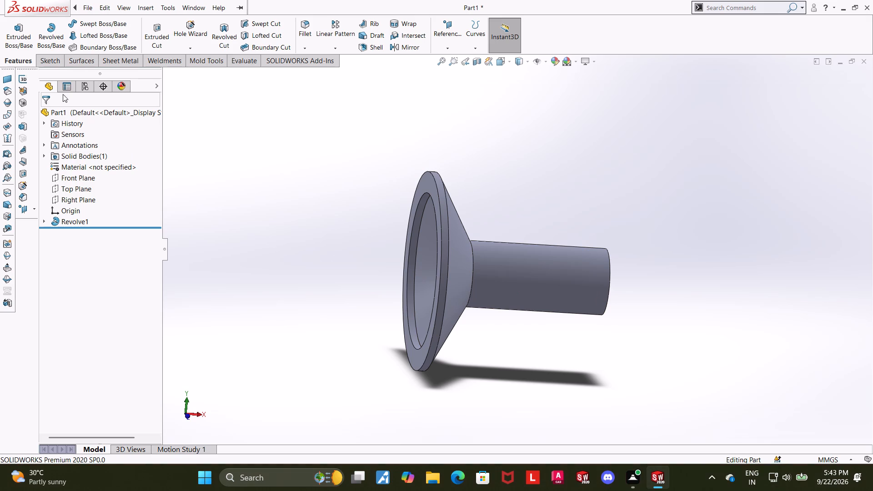
Start a new sketch on the Front Plane, viewed normal to it.
click(64, 176)
click(70, 162)
click(73, 233)
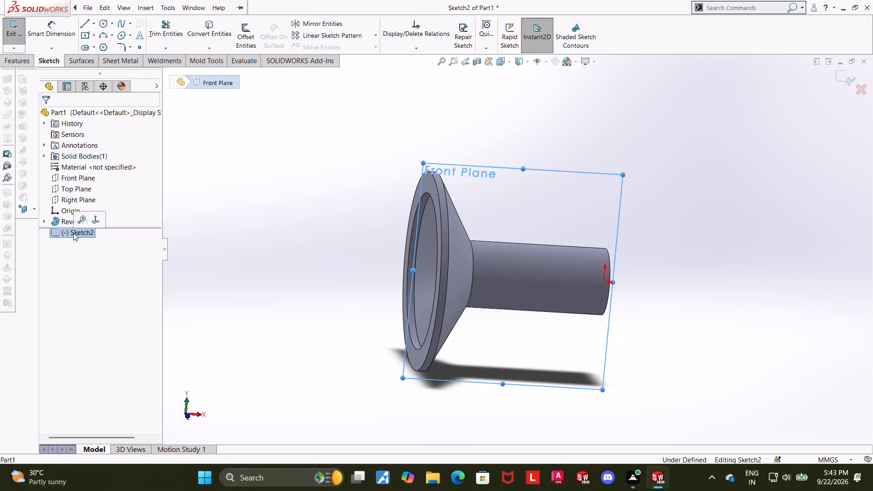
click(98, 219)
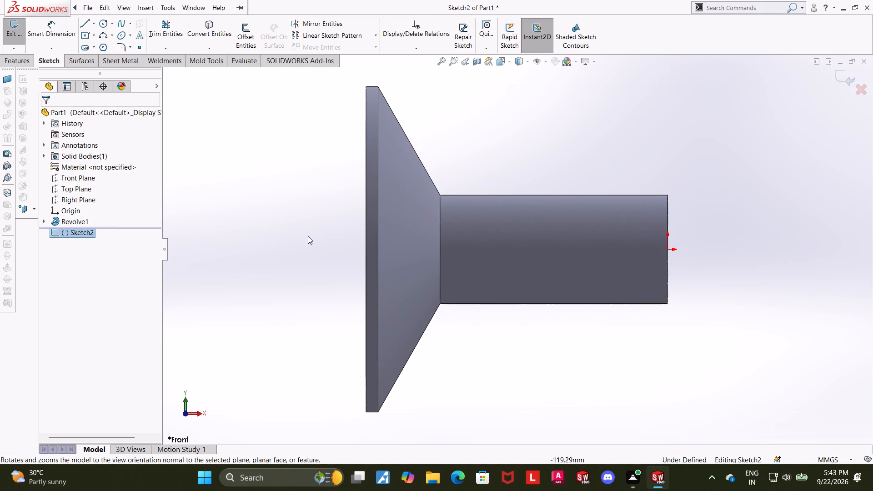
Sketch a closed rectangle from lines, about 89 by 14 mm, from the flange's outer face with its lower side level with the flange's bottom edge.
scroll(651, 351, up, 2)
scroll(702, 360, up, 2)
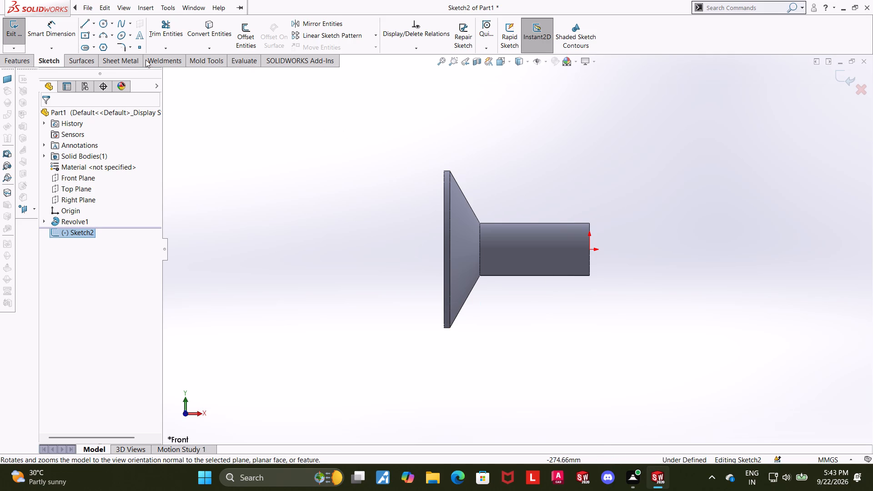
double_click(83, 20)
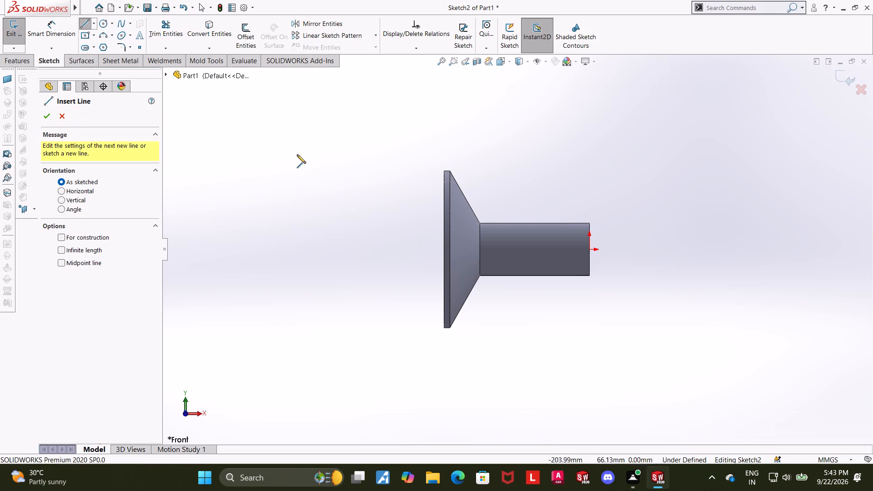
click(443, 308)
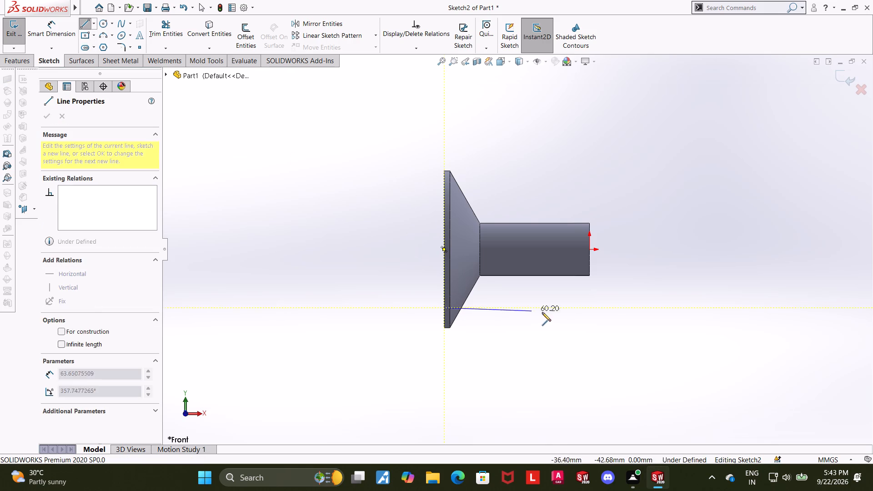
click(573, 306)
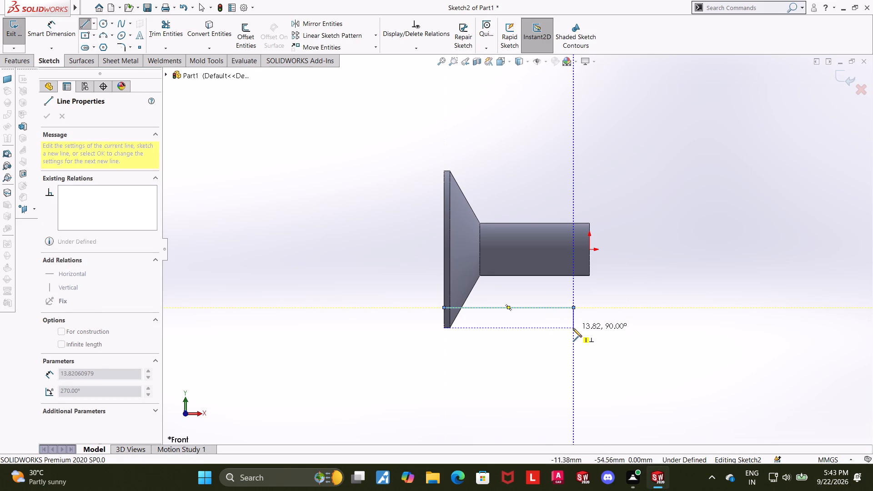
click(573, 328)
click(443, 330)
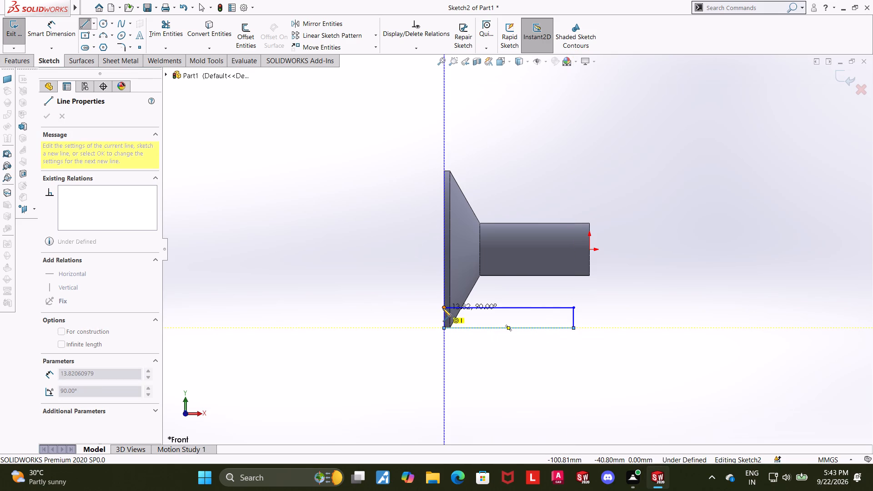
click(443, 308)
key(Escape)
key(Escape)
key(Escape)
Dimension the rectangle's short side opposite the flange face to 12 mm.
scroll(566, 304, down, 2)
scroll(509, 305, down, 1)
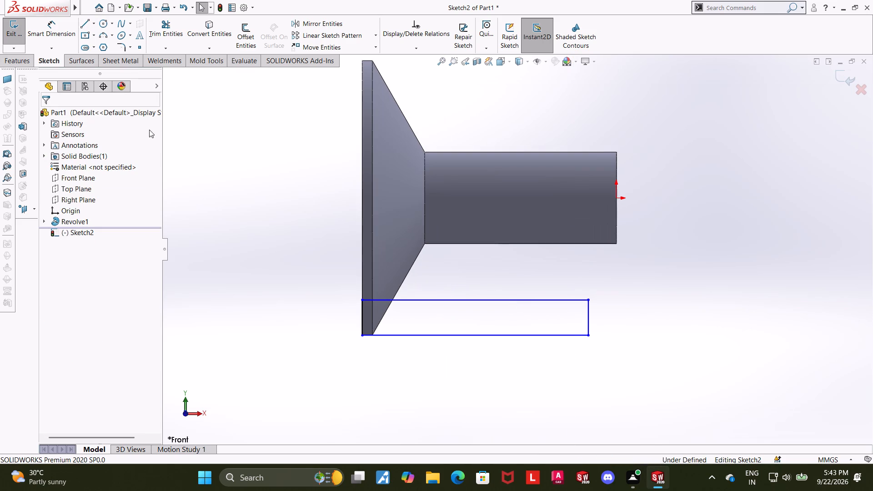
click(54, 31)
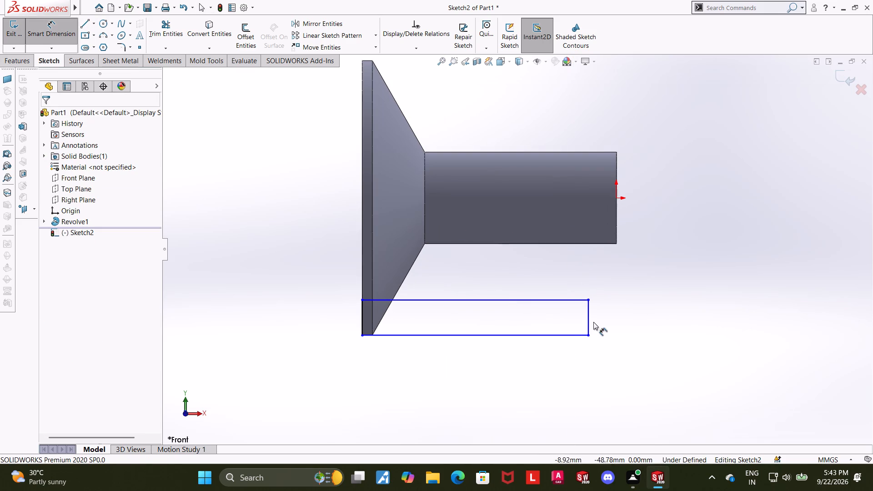
click(589, 319)
click(607, 319)
text(12)
key(Return)
key(Escape)
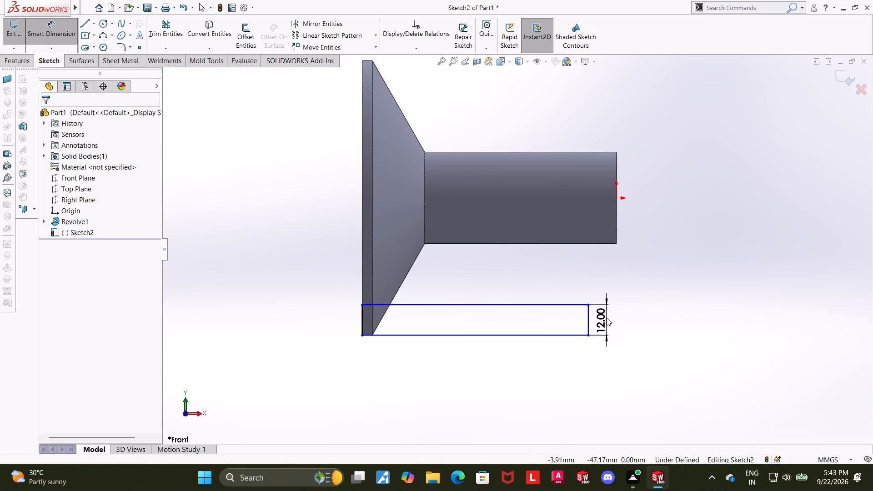
key(Escape)
Dimension the rectangle's lower long side to 85 mm.
click(59, 25)
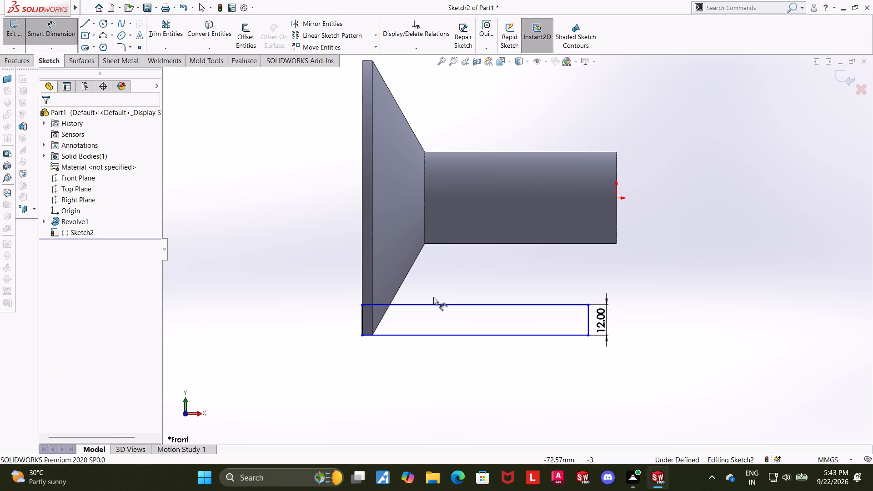
click(432, 335)
click(447, 369)
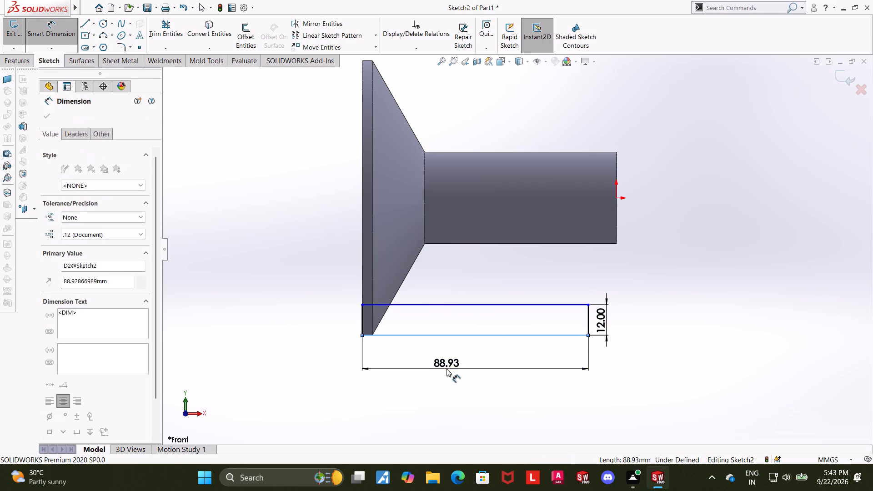
text(85)
key(Return)
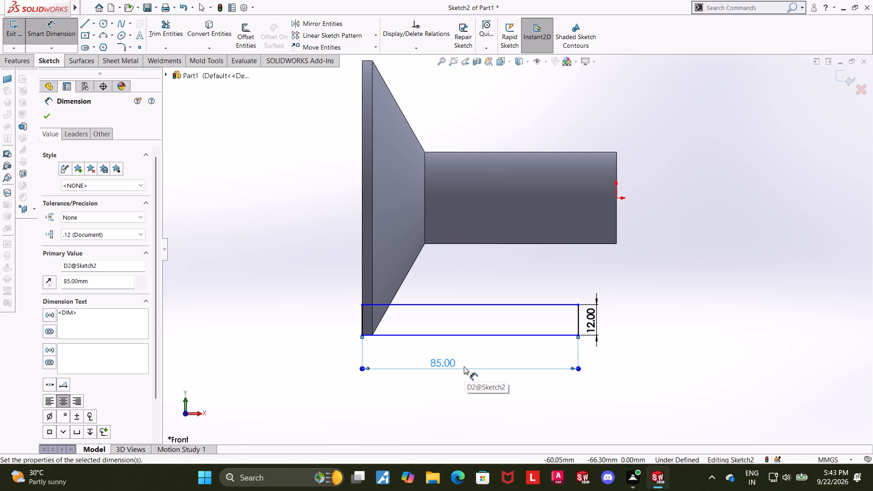
click(709, 325)
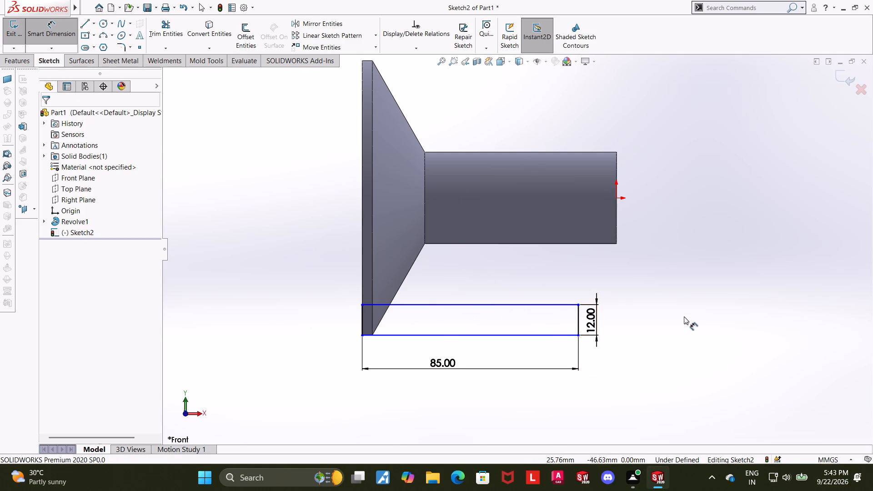
Examine the rectangle's upper flange-side corner against the flange's inner rim edge and return to the Front view.
middle_drag(687, 316, 715, 318)
click(375, 303)
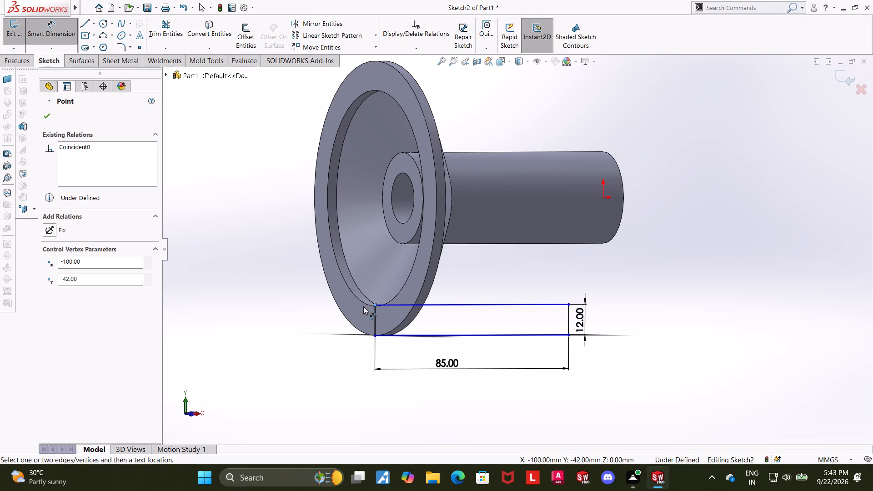
ctrl+click(365, 304)
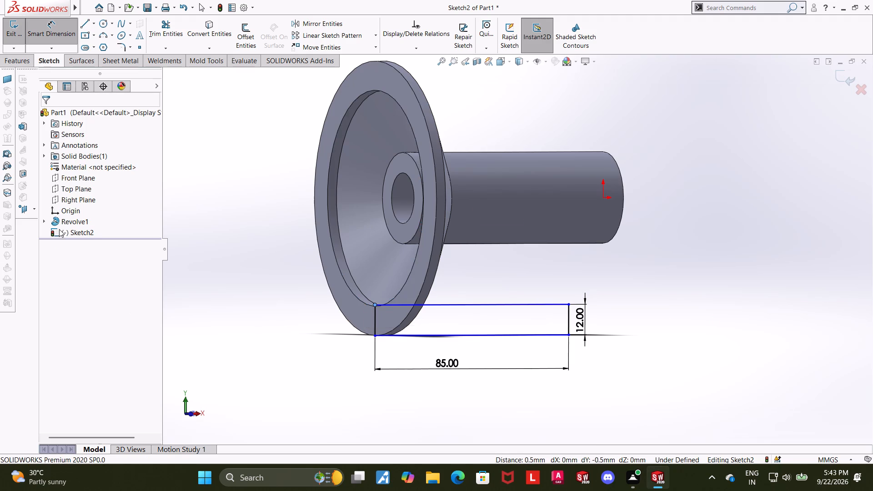
ctrl+click(357, 299)
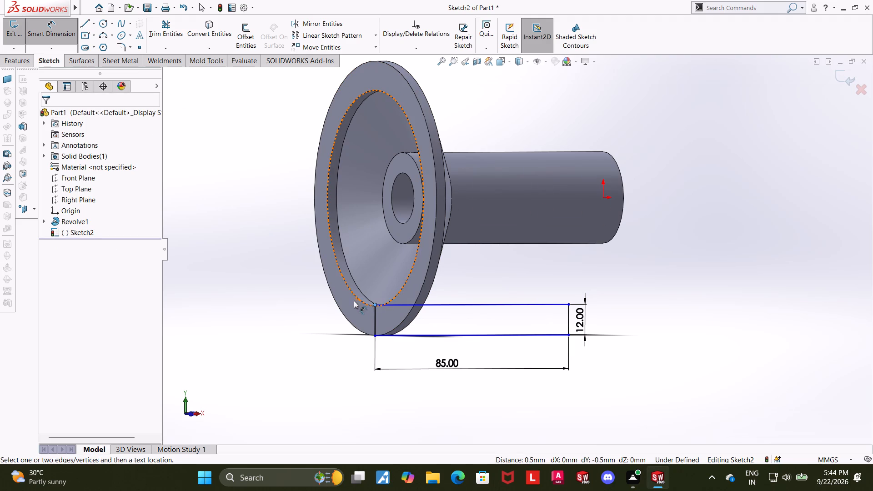
click(590, 294)
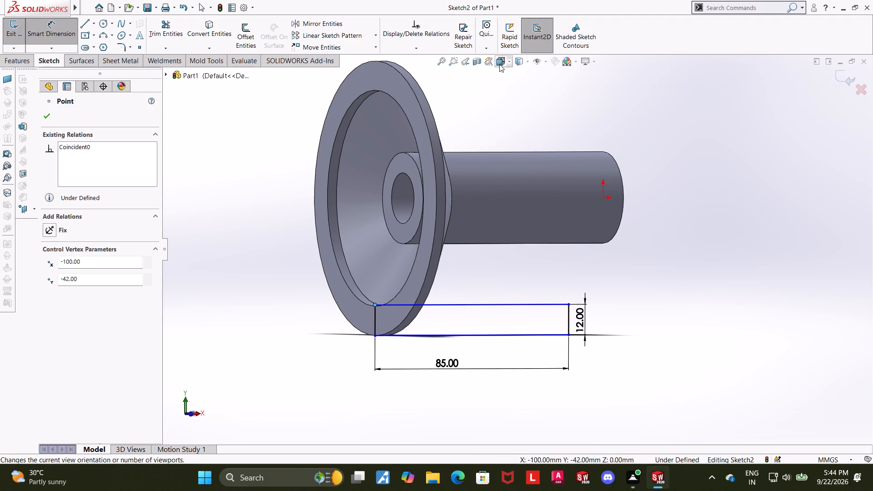
click(499, 64)
click(416, 261)
click(44, 116)
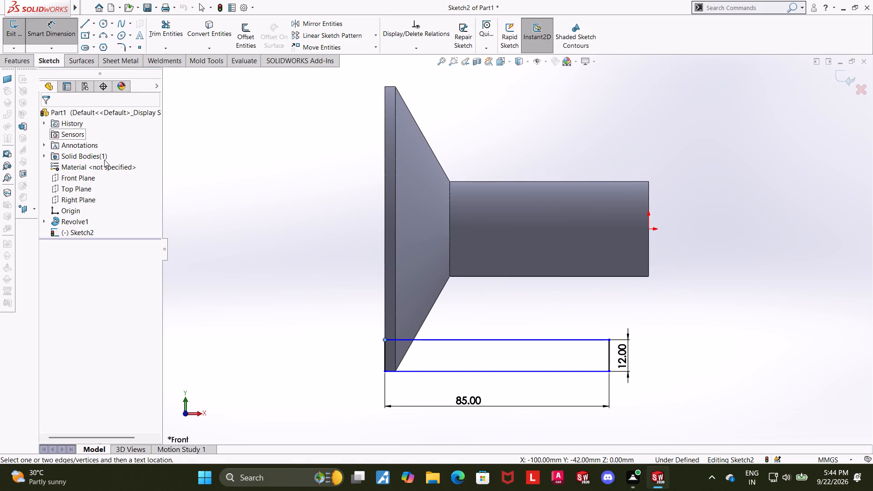
click(696, 366)
scroll(667, 359, up, 2)
scroll(617, 334, down, 1)
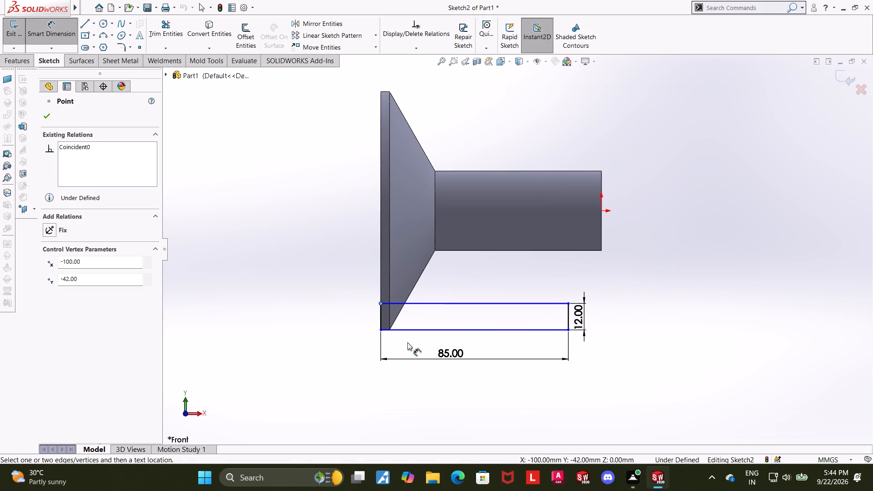
scroll(393, 332, down, 3)
scroll(808, 327, up, 2)
key(Escape)
click(721, 300)
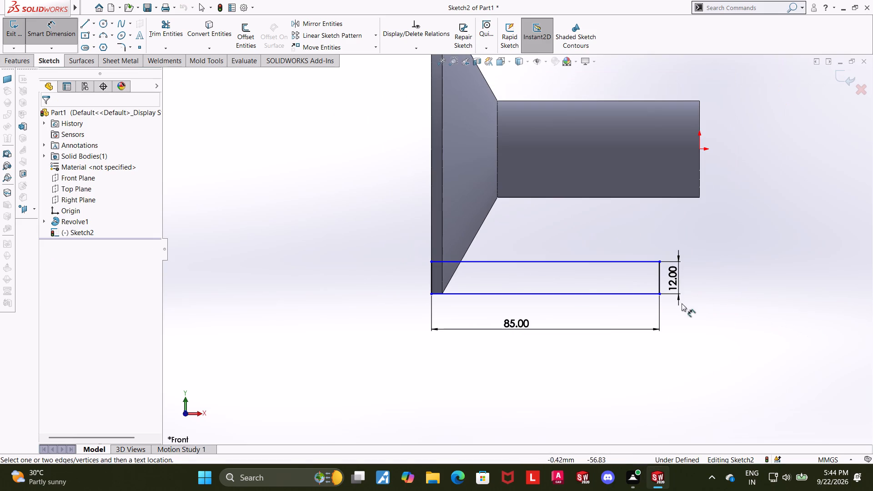
Examine the rectangle's lower flange-side corner against the flange's bottom outer edge.
scroll(442, 291, down, 5)
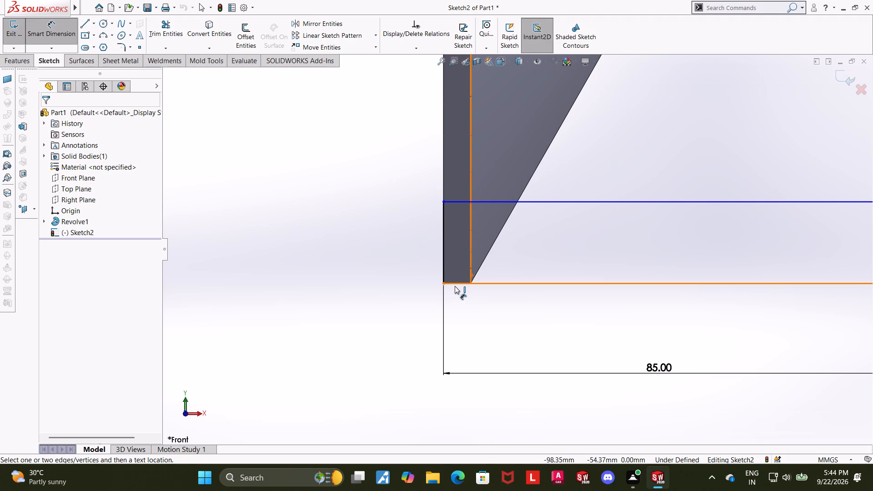
click(445, 284)
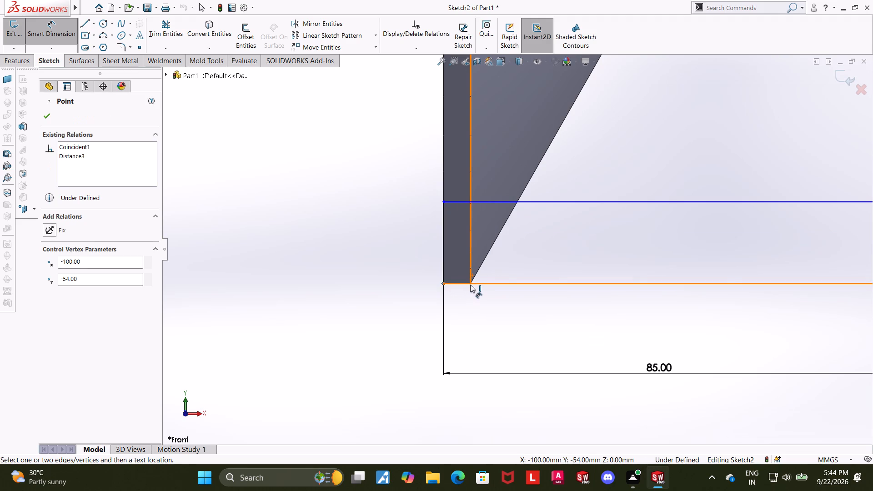
scroll(488, 284, up, 1)
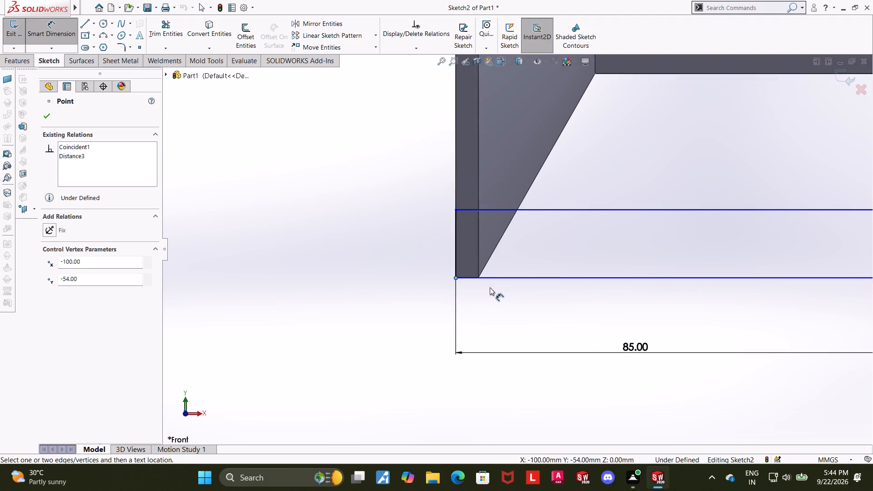
scroll(490, 288, up, 3)
click(822, 292)
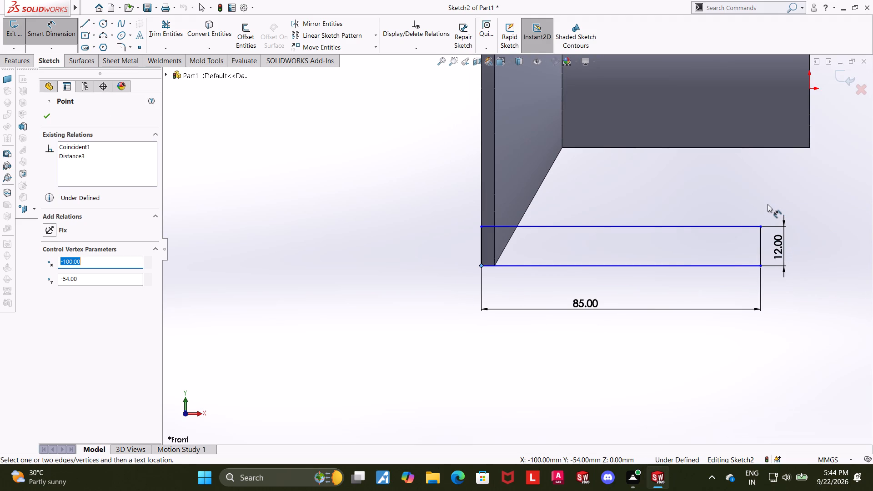
scroll(781, 202, up, 4)
scroll(747, 219, down, 3)
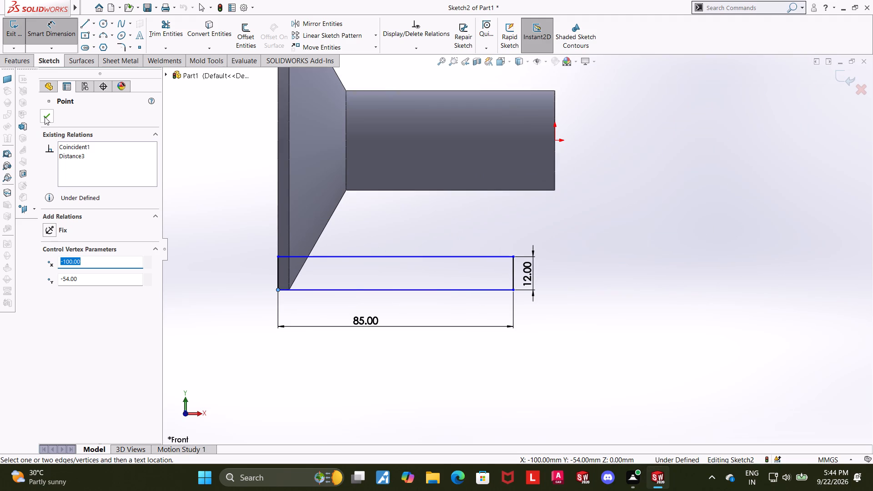
click(45, 117)
scroll(443, 272, up, 3)
scroll(402, 285, down, 3)
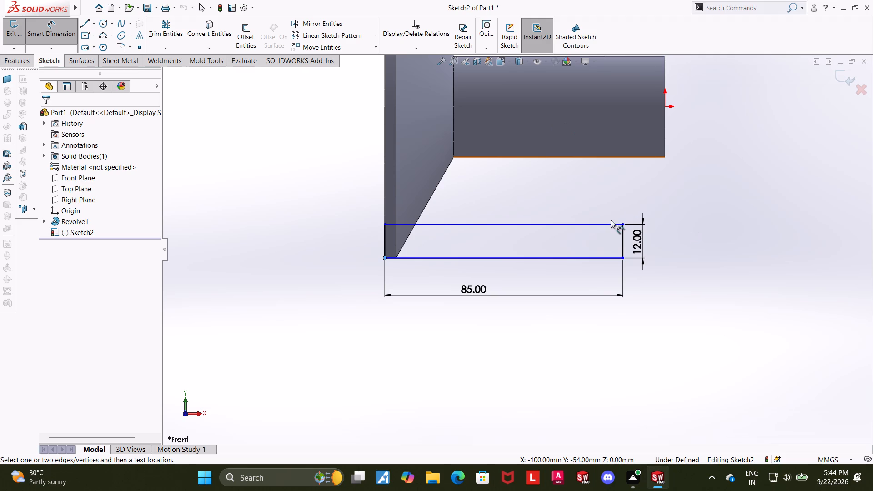
Switch the model to wireframe display in the Front view and bring the rectangle's upper flange-side corner close.
middle_drag(689, 227, 702, 225)
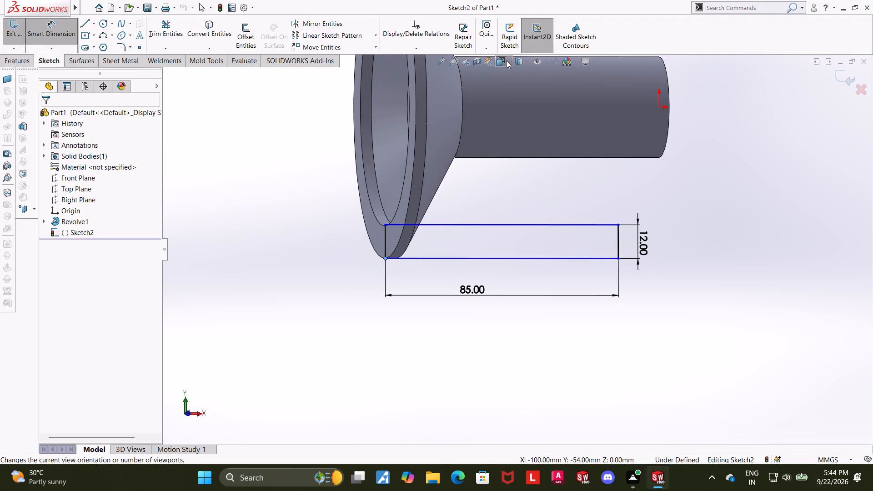
click(506, 60)
click(444, 277)
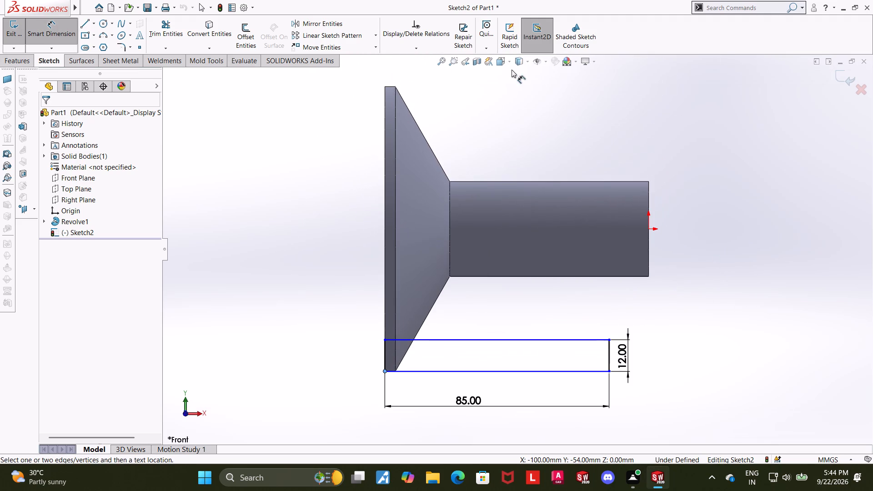
click(516, 61)
click(522, 125)
scroll(417, 331, down, 3)
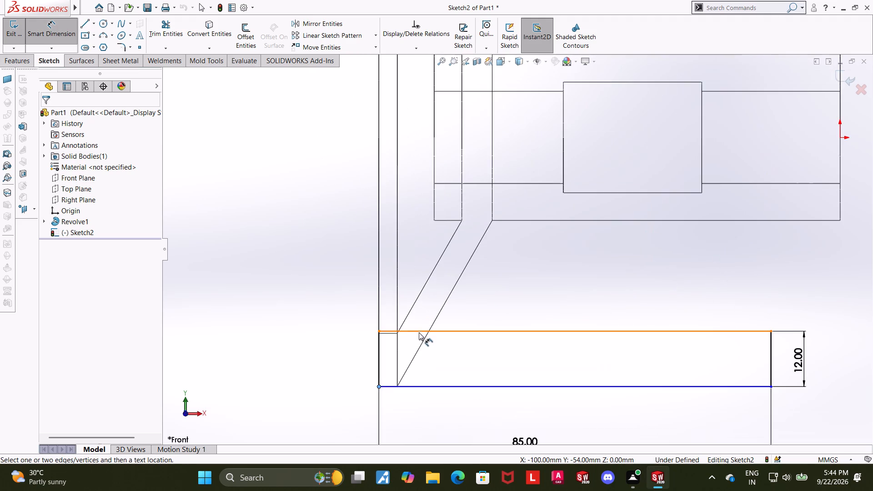
scroll(419, 332, down, 1)
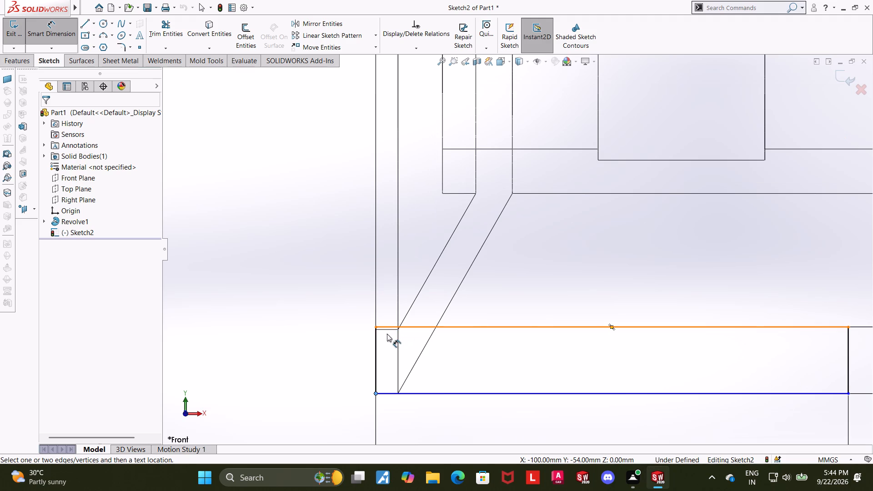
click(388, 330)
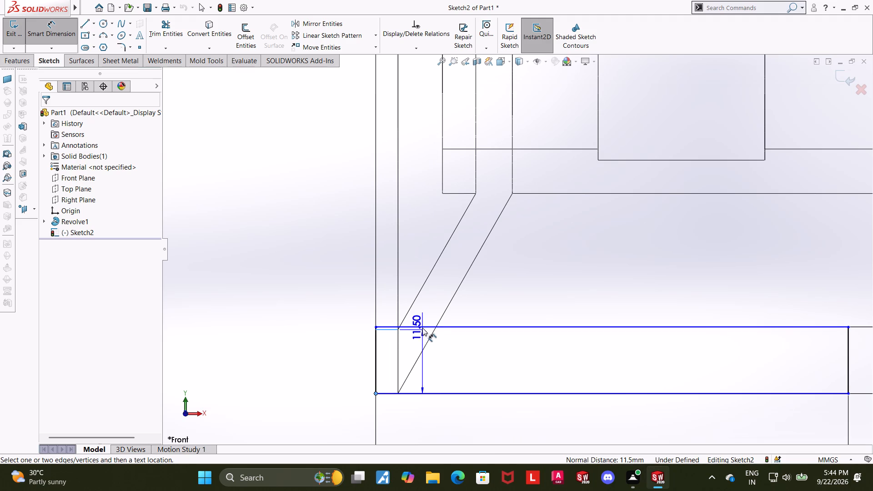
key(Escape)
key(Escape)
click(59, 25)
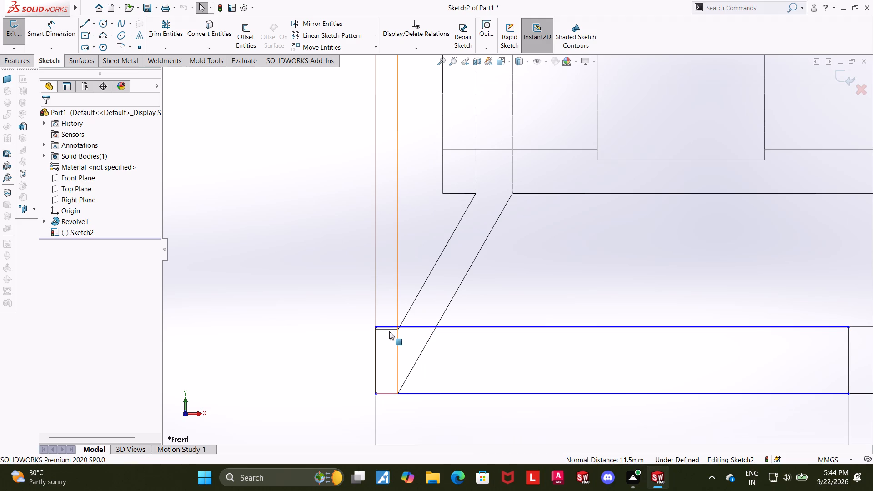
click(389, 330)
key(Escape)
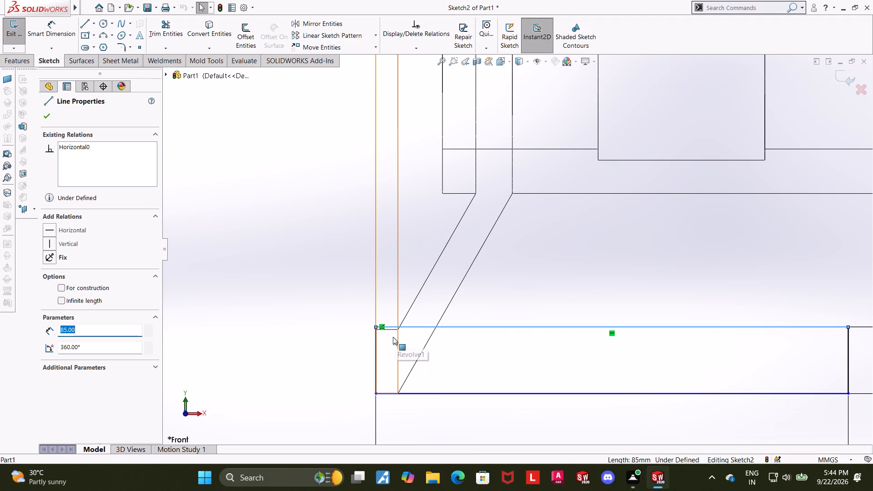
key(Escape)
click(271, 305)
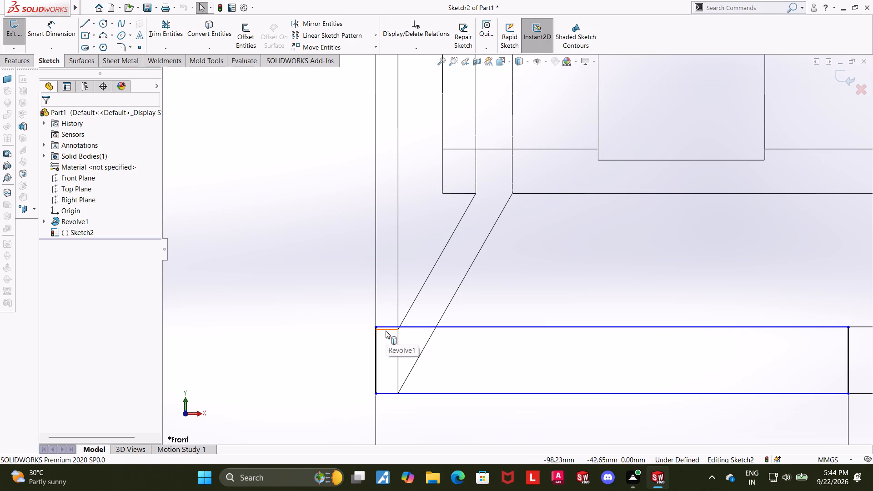
Make the rectangle's upper long side collinear with the silhouette edge of the flange's inner rim.
click(386, 330)
ctrl+click(456, 328)
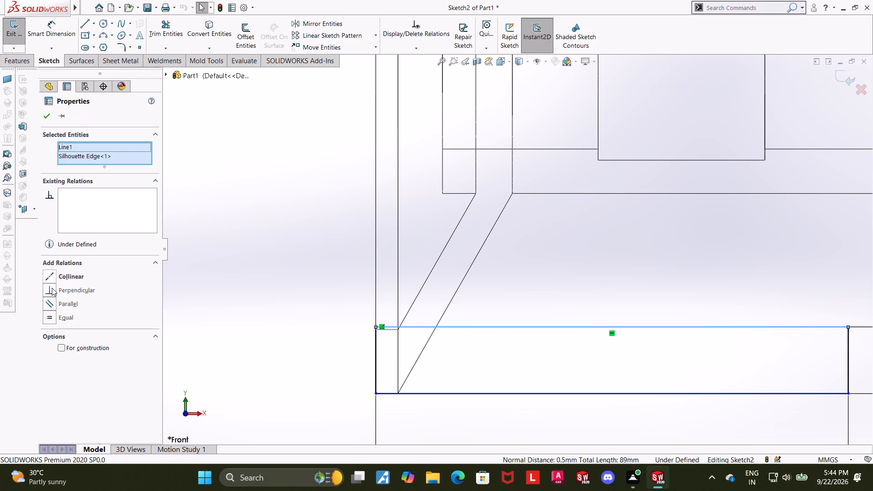
click(49, 276)
click(44, 114)
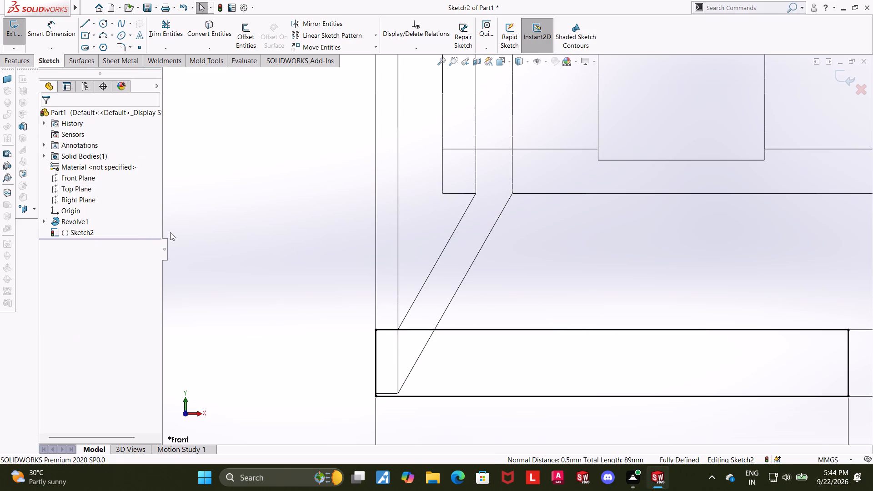
Restore the shaded-with-edges display and exit the rectangle's sketch.
scroll(497, 236, up, 5)
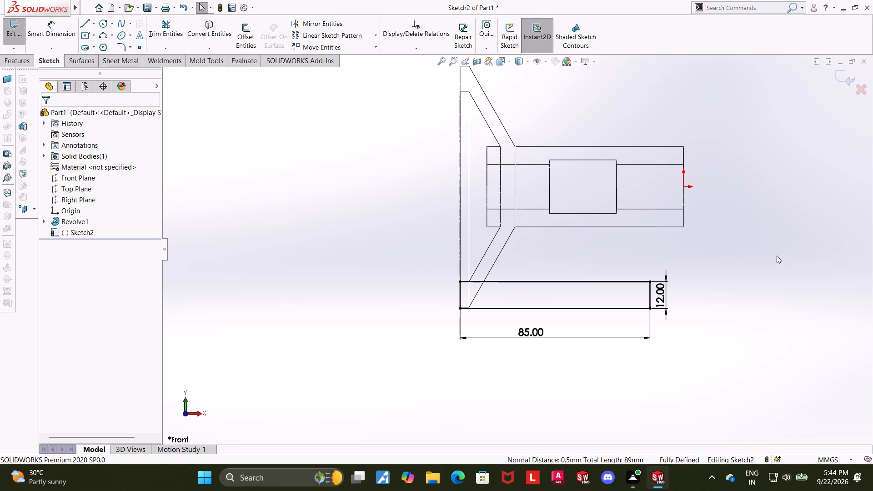
click(523, 59)
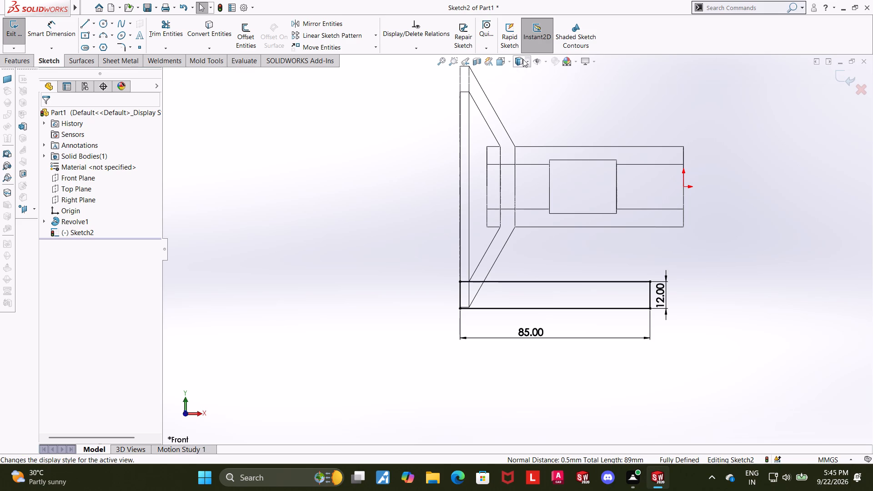
click(523, 75)
click(737, 175)
click(838, 79)
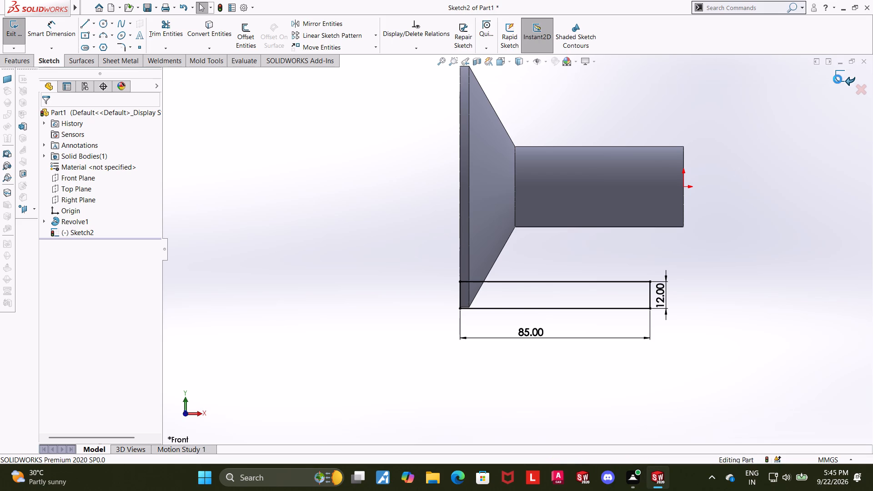
Extrude the rectangular profile by 86 mm with the Mid Plane end condition, merged with the flanged body.
middle_drag(784, 164, 764, 173)
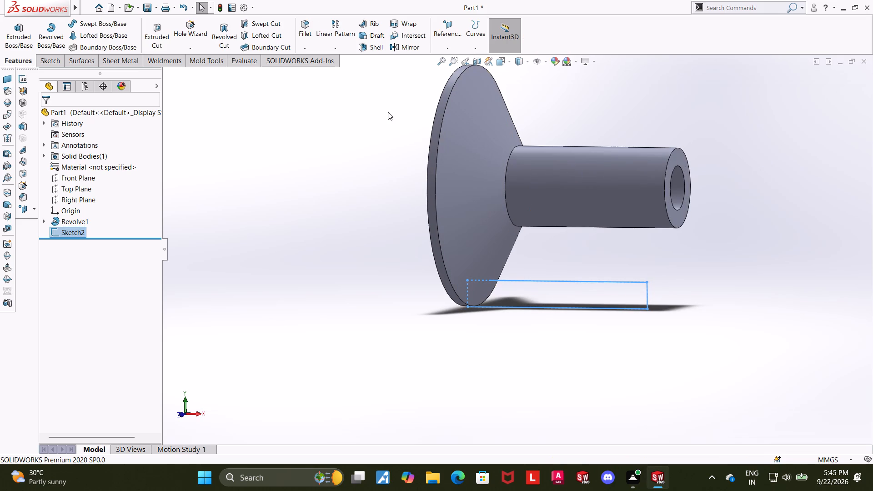
click(9, 36)
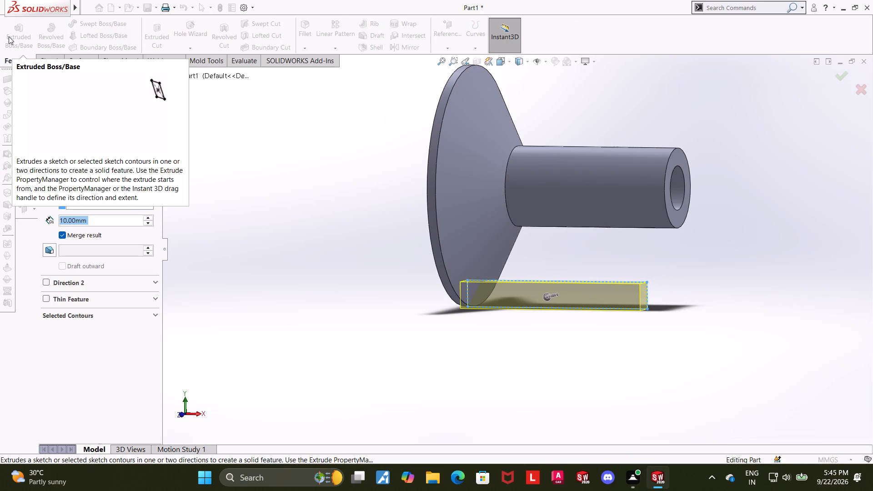
click(97, 180)
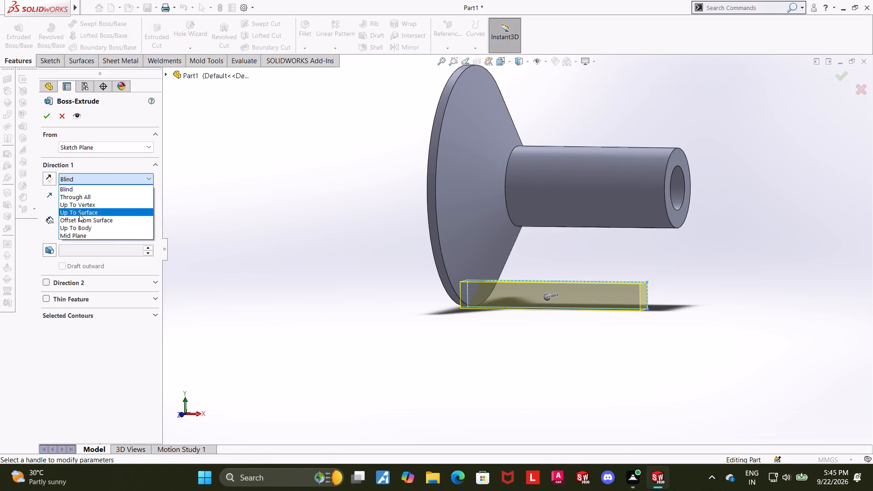
click(80, 231)
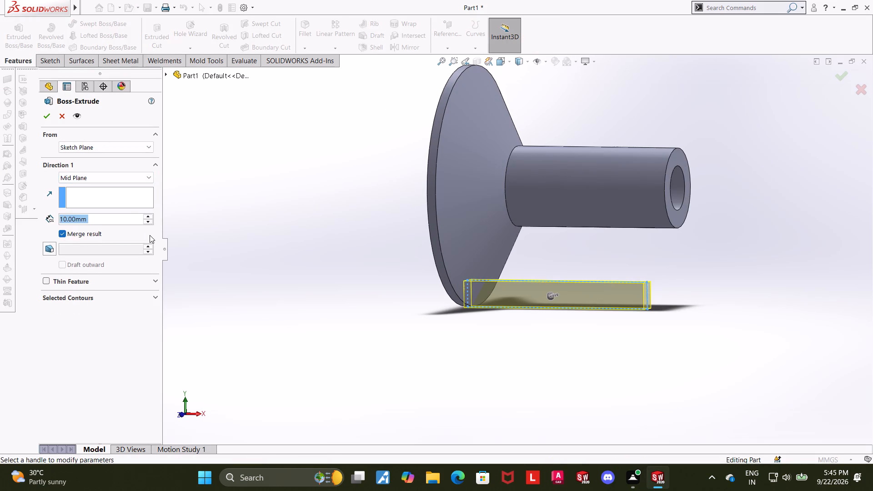
key(8)
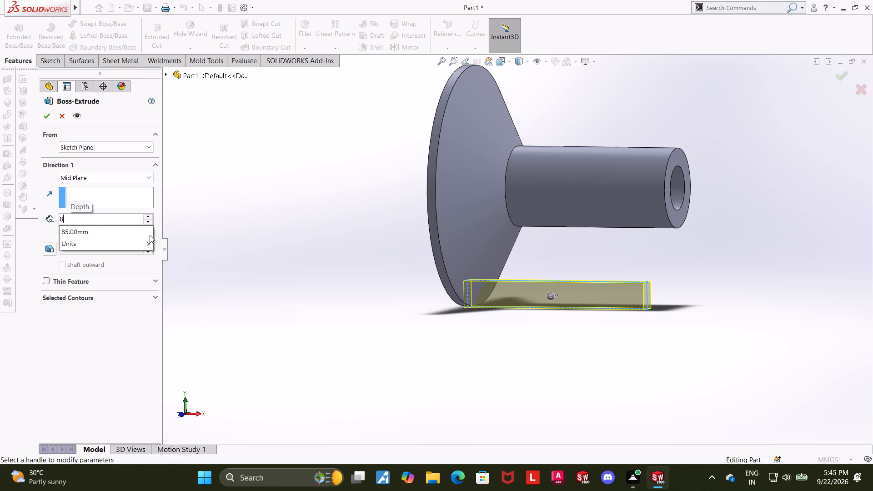
key(6)
key(Return)
click(42, 112)
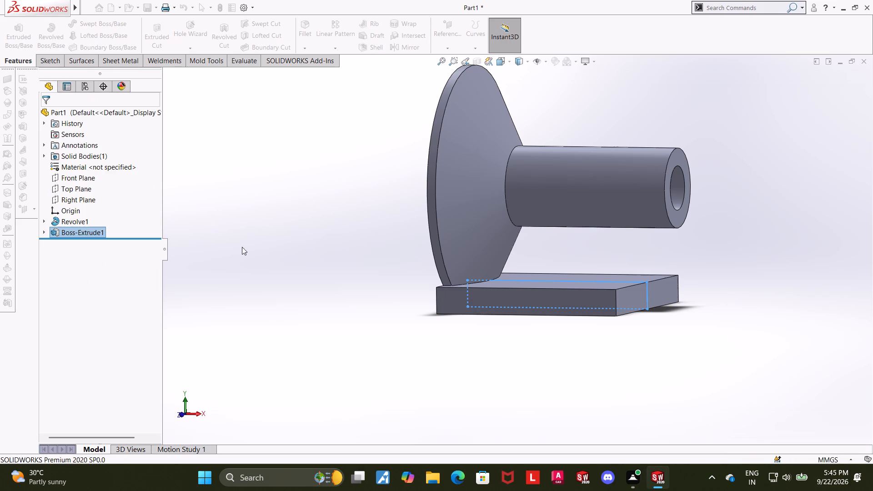
click(268, 279)
Examine the base plate and its junction with the flange from the flange side, the tube side and above.
middle_drag(270, 275, 300, 298)
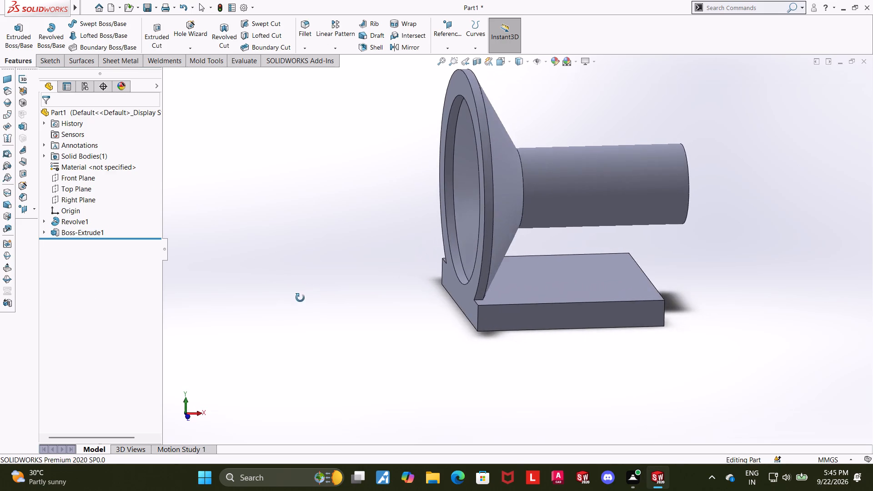
middle_drag(300, 298, 326, 298)
middle_drag(343, 302, 351, 301)
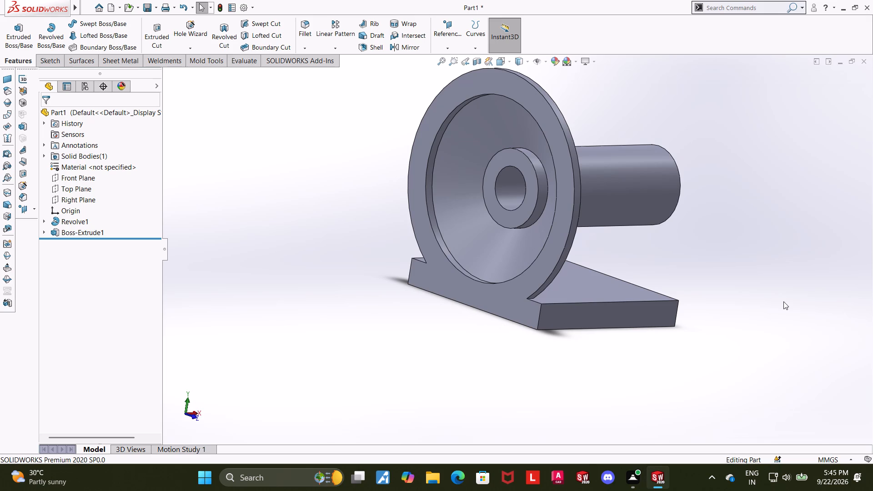
scroll(789, 268, up, 2)
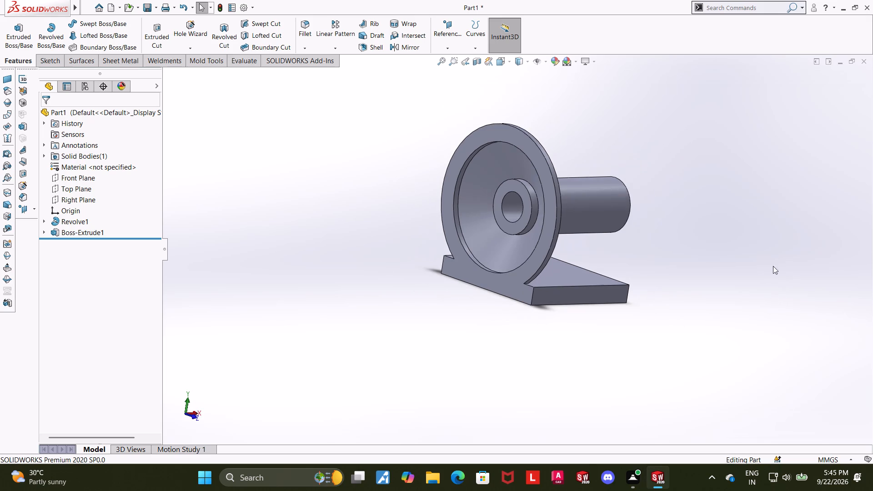
scroll(674, 214, down, 2)
middle_drag(683, 266, 678, 266)
middle_drag(643, 267, 633, 268)
middle_drag(614, 268, 604, 269)
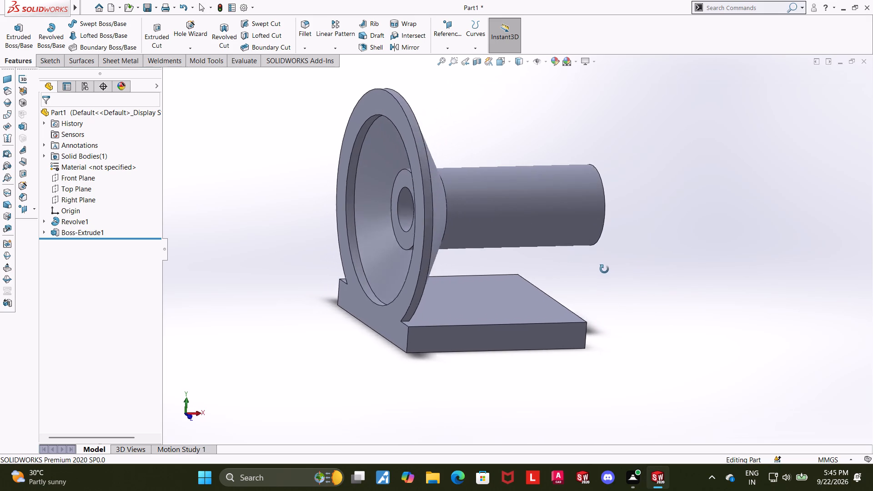
middle_drag(604, 269, 592, 274)
middle_drag(569, 280, 537, 290)
scroll(536, 290, up, 1)
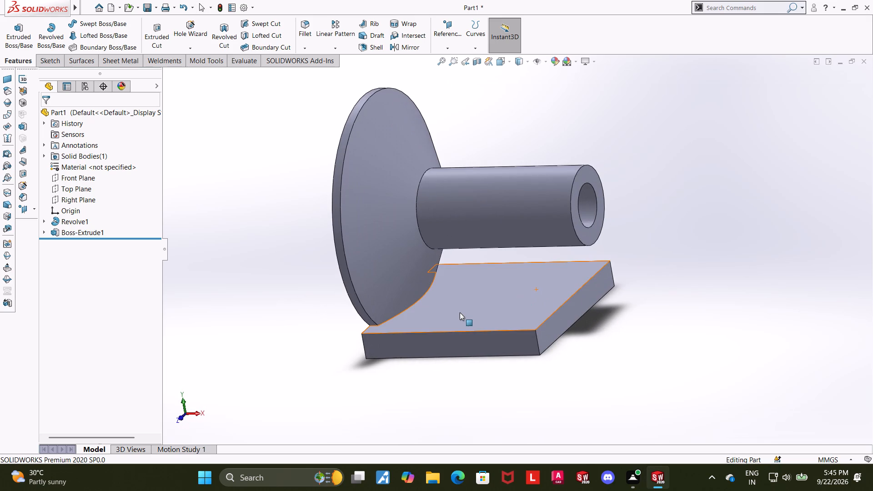
middle_drag(589, 290, 593, 360)
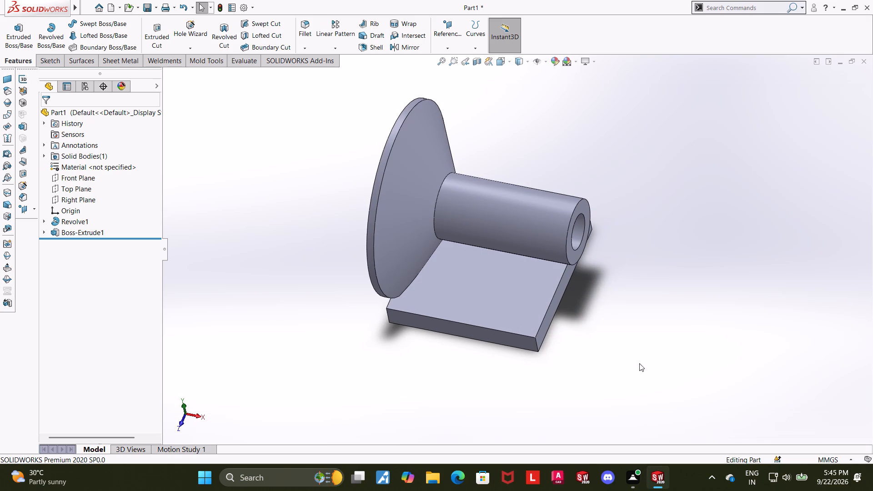
middle_drag(603, 357, 669, 285)
middle_drag(697, 258, 629, 299)
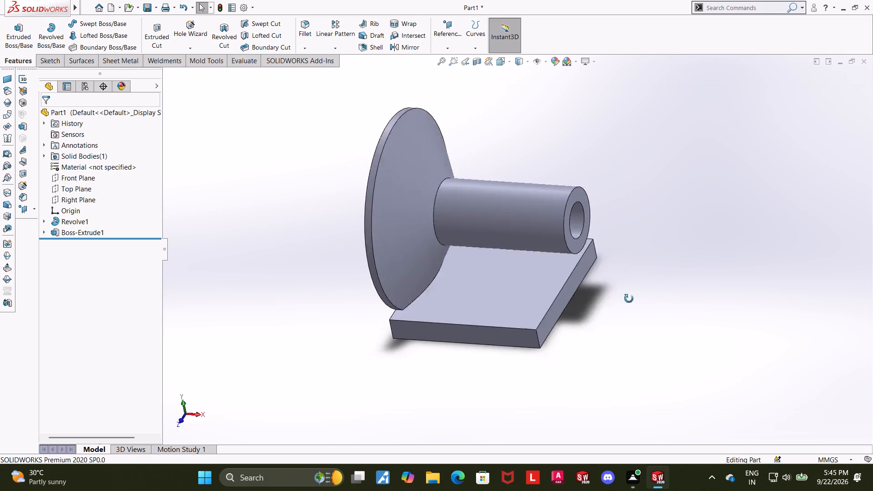
middle_drag(629, 299, 652, 257)
Start a new sketch on the base plate's underside face and view it straight on.
middle_drag(642, 281, 698, 83)
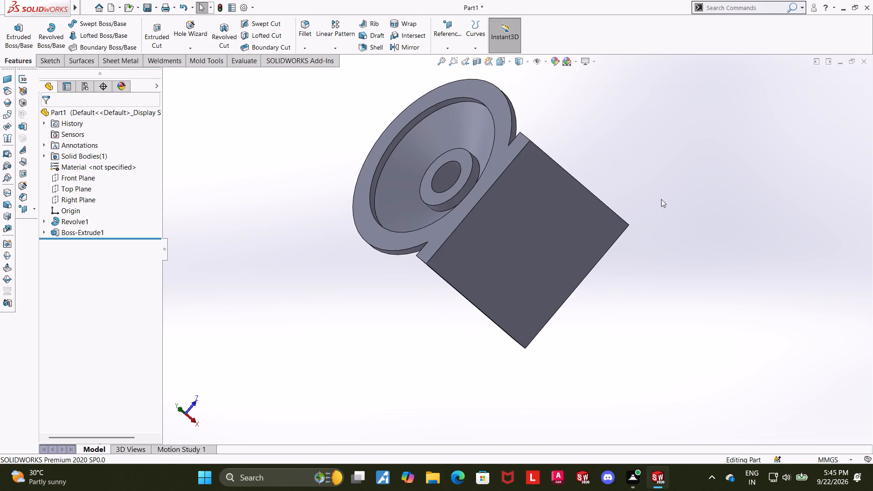
click(539, 232)
click(579, 209)
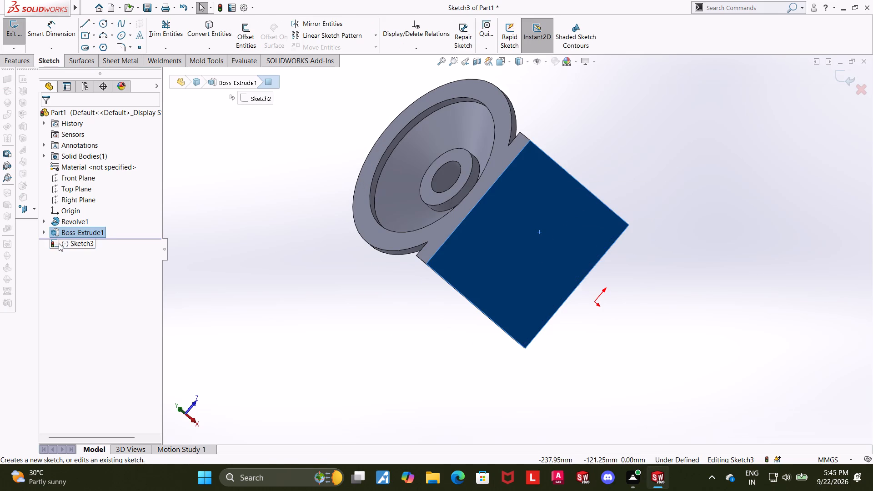
click(59, 243)
click(157, 262)
click(89, 246)
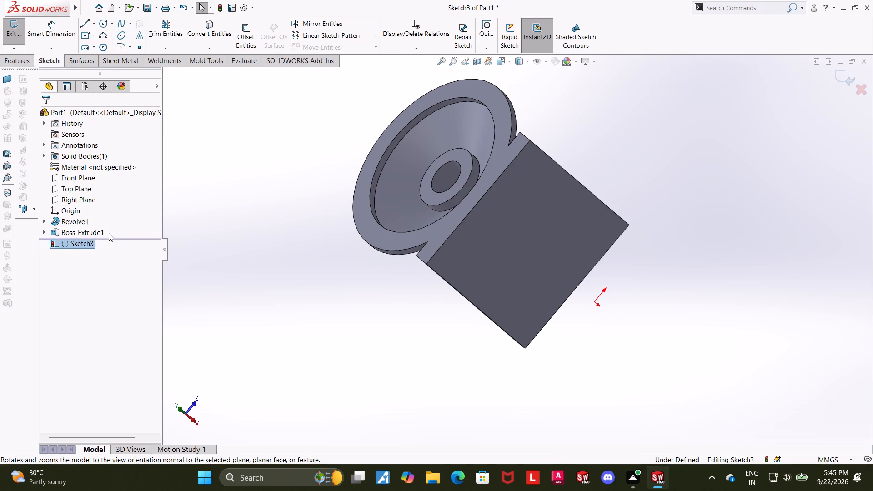
click(92, 256)
click(87, 244)
click(107, 230)
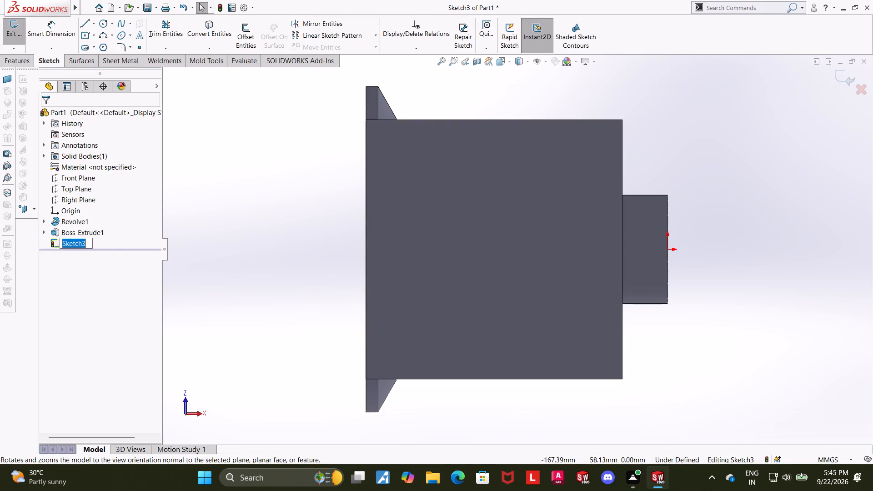
Sketch a center rectangle inside the plate's underside, with its centre level with the origin.
click(86, 35)
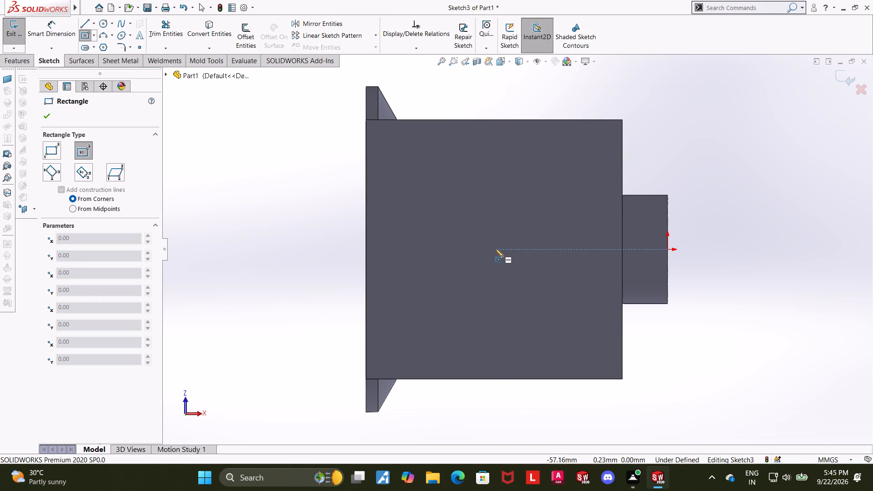
click(494, 249)
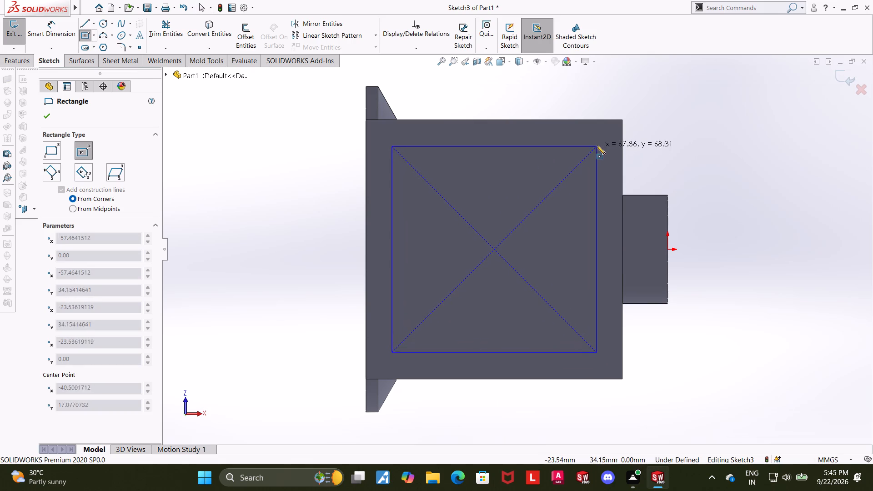
click(600, 150)
key(Escape)
Dimension the center rectangle's upper side, parallel to the tube axis, to 73 mm.
click(55, 25)
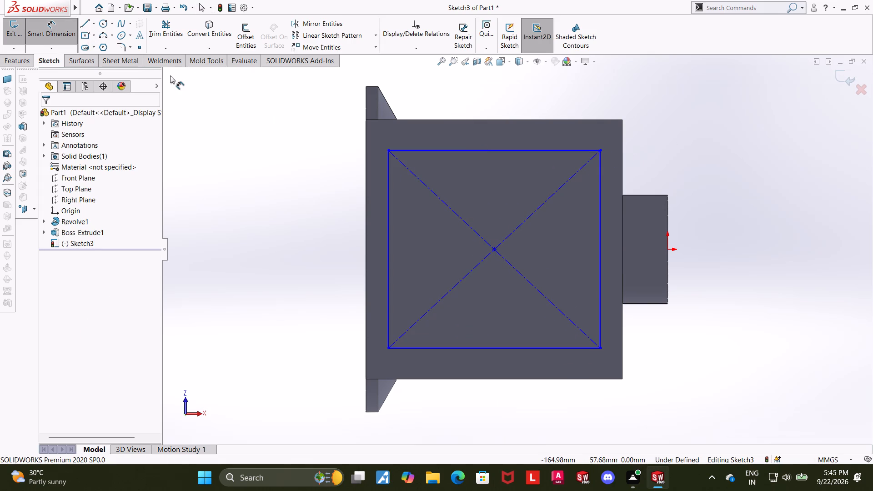
click(412, 150)
click(431, 101)
text(73)
key(Return)
key(Escape)
Dimension the gap between the rectangle's tube-side line and the plate's tube-side edge to 6 mm.
click(49, 31)
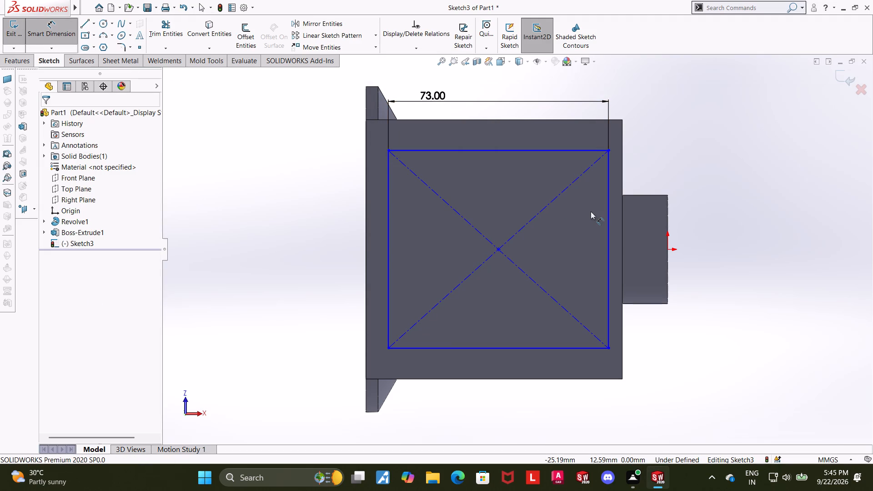
click(609, 198)
click(622, 202)
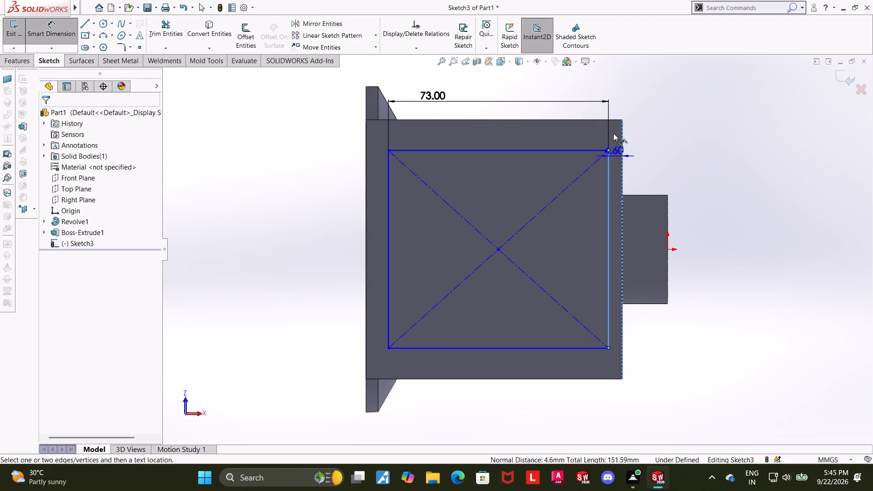
click(617, 83)
key(6)
key(Return)
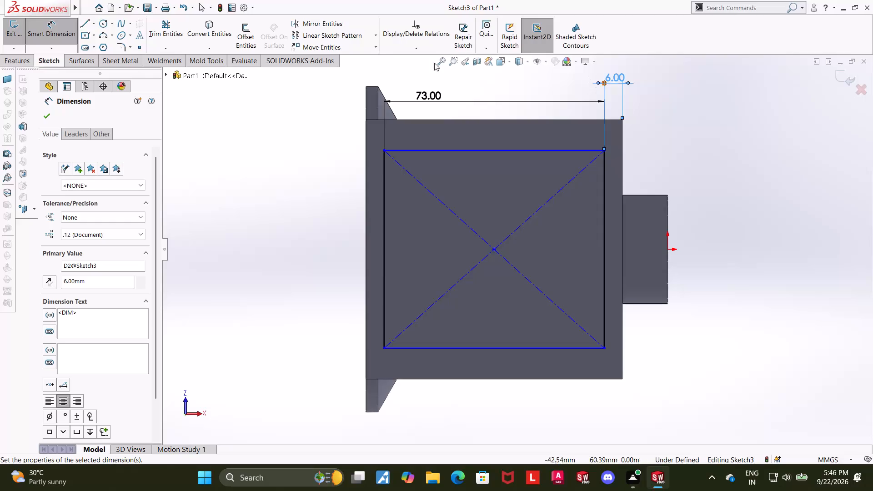
Dimension the distance between the rectangle's two sides parallel to the tube axis to 74 mm.
click(533, 150)
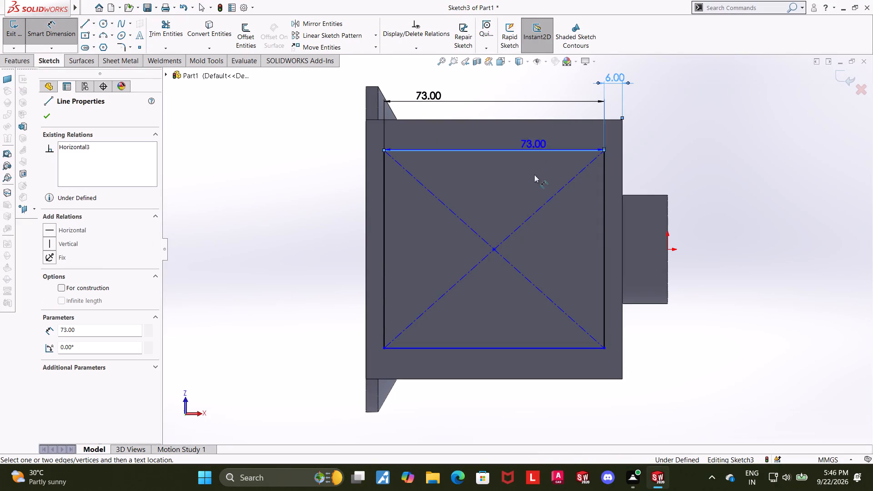
click(531, 348)
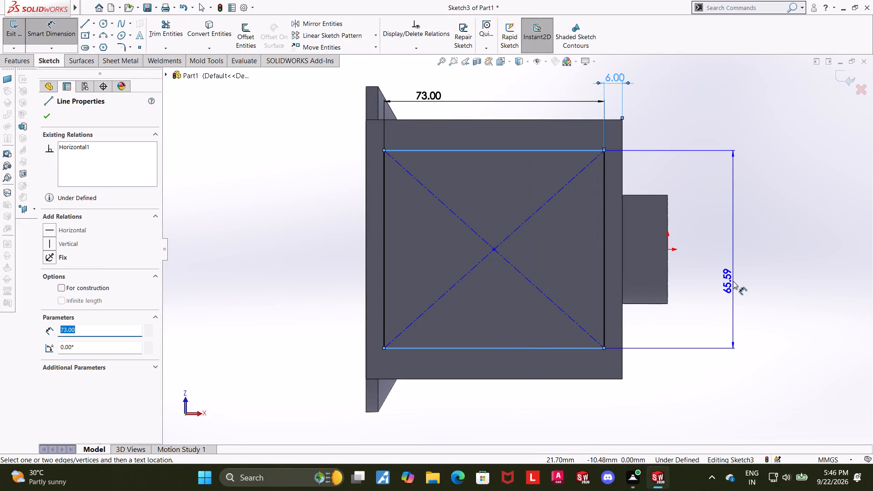
click(733, 281)
key(7)
key(4)
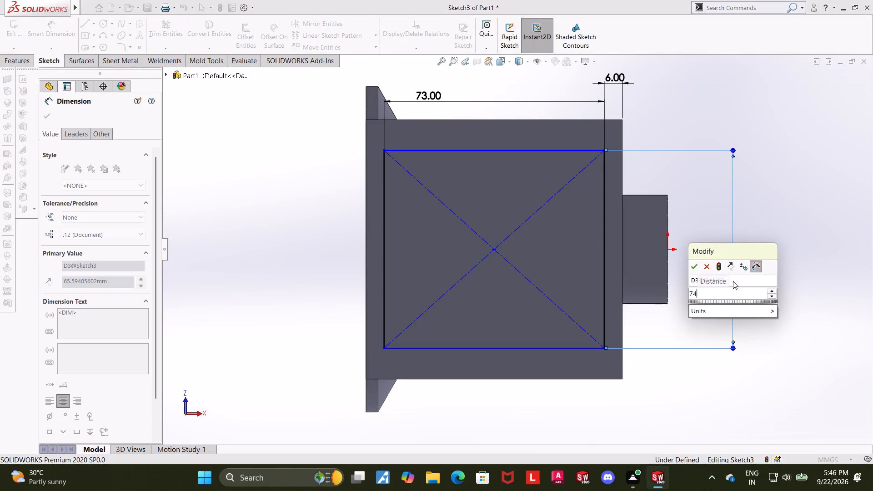
key(Return)
key(Escape)
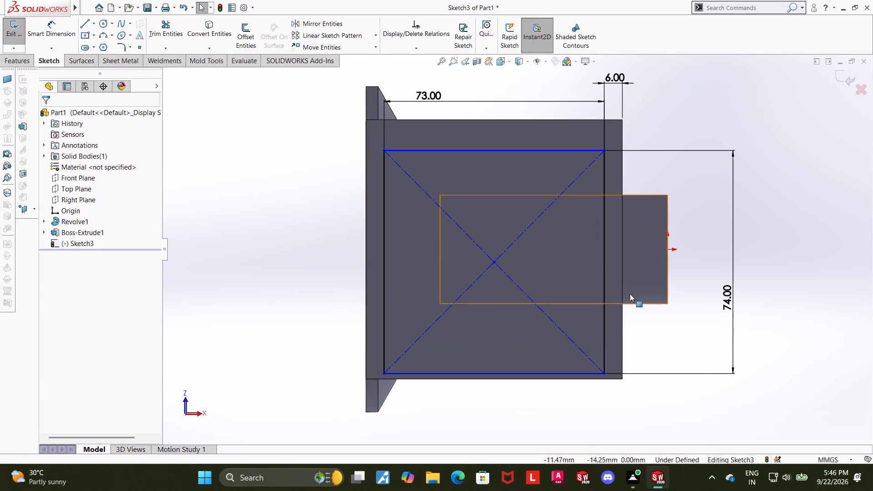
Add a horizontal relation between the rectangle's centre point and the origin.
click(494, 262)
ctrl+click(667, 250)
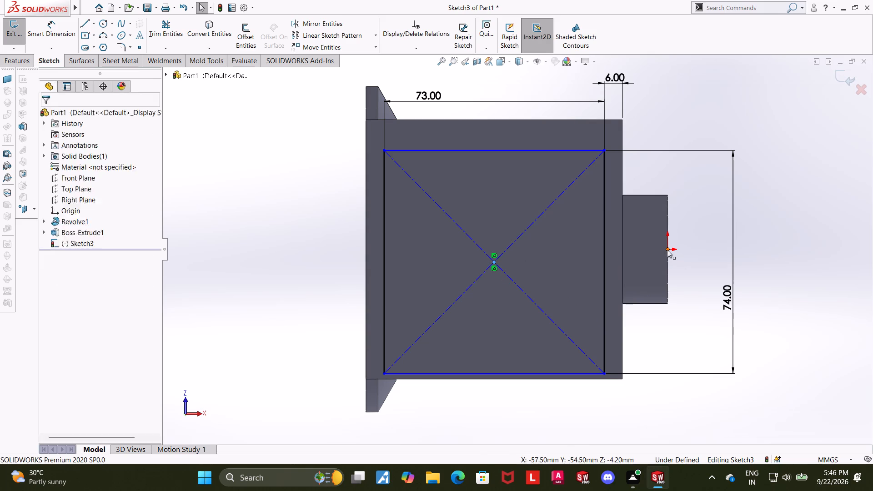
click(52, 275)
click(48, 113)
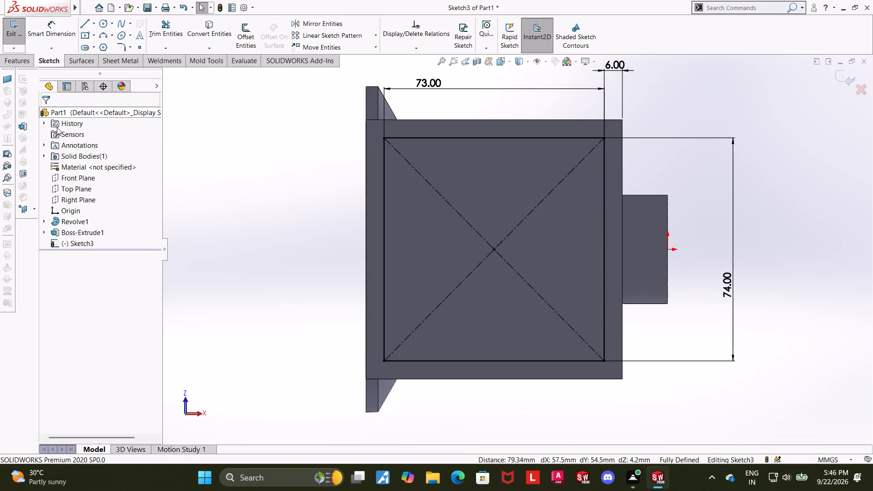
Exit the sketch and cut-extrude the rectangle 6 mm blind into the base plate's underside.
click(841, 78)
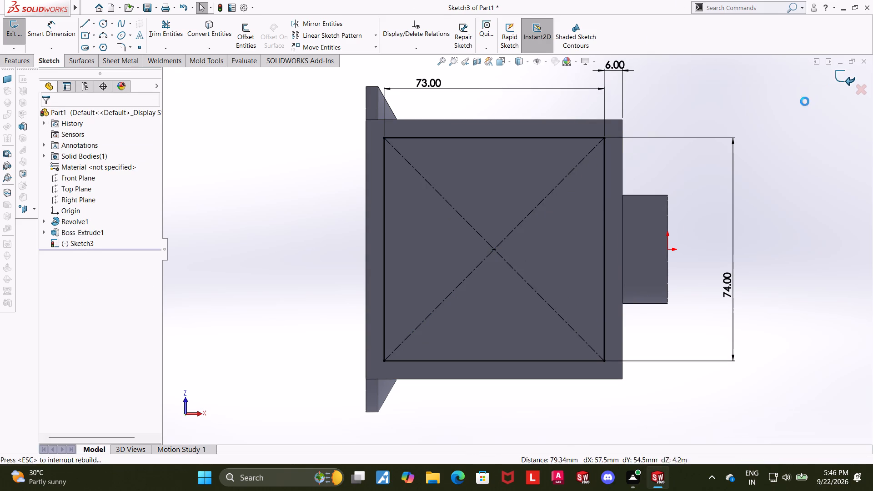
middle_drag(757, 138, 729, 170)
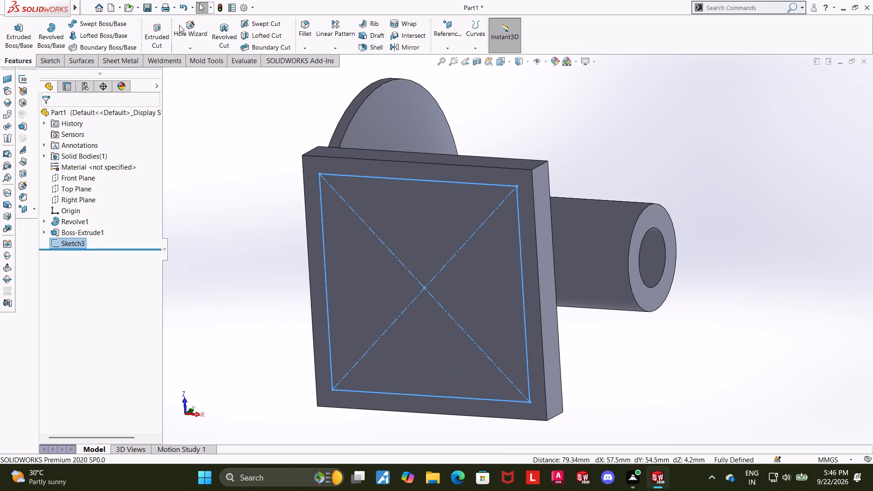
click(162, 27)
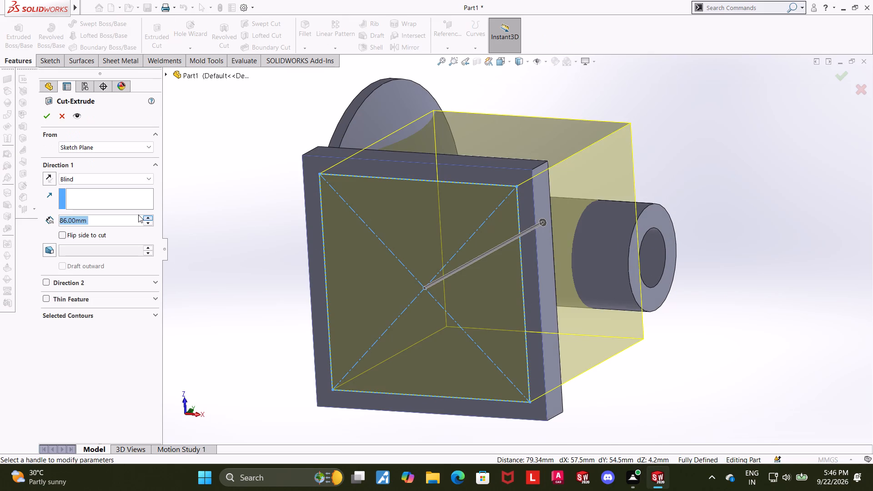
key(6)
key(Return)
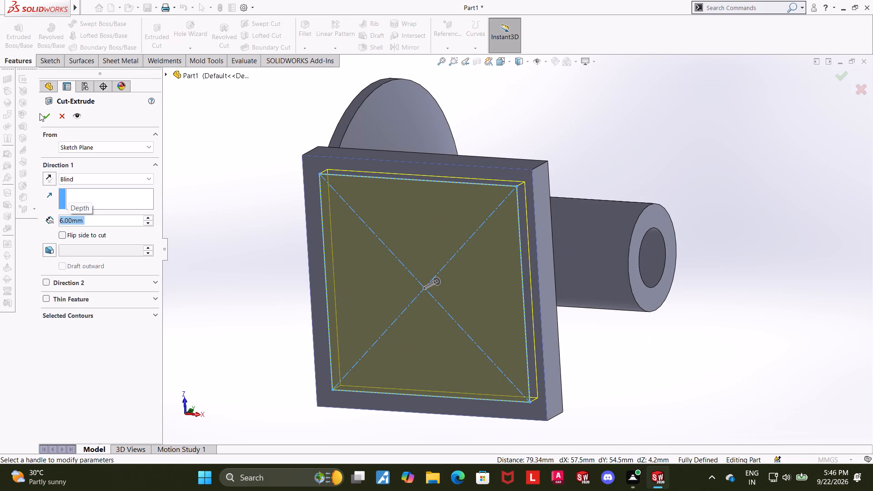
click(40, 113)
click(723, 257)
Examine the part with its recessed base plate from the flange side and from above.
scroll(733, 288, up, 3)
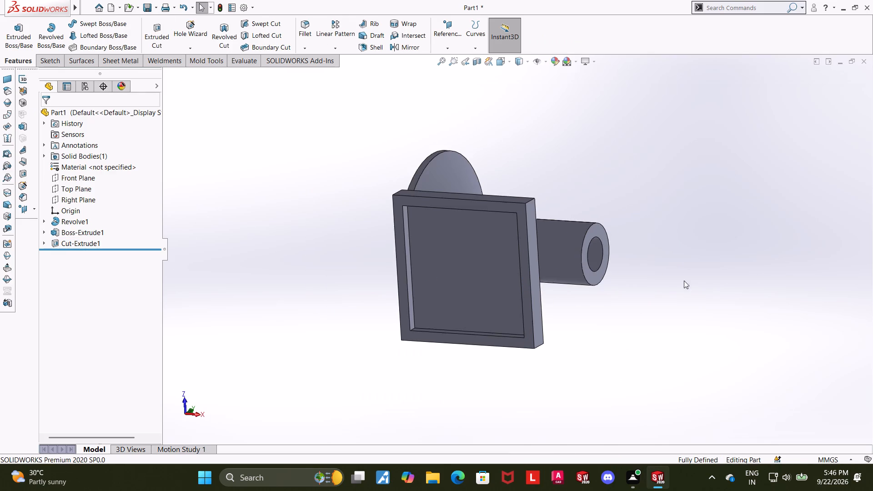
middle_drag(640, 271, 753, 379)
middle_drag(617, 355, 640, 413)
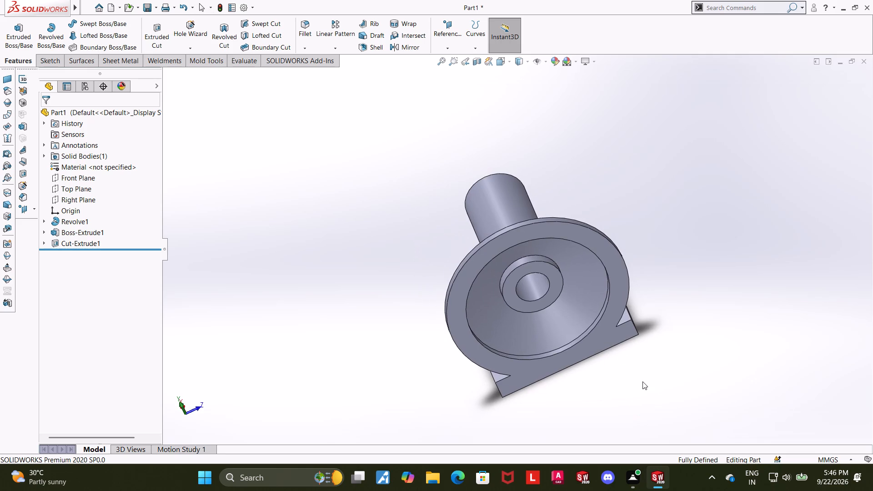
scroll(724, 310, up, 1)
middle_drag(692, 310, 683, 313)
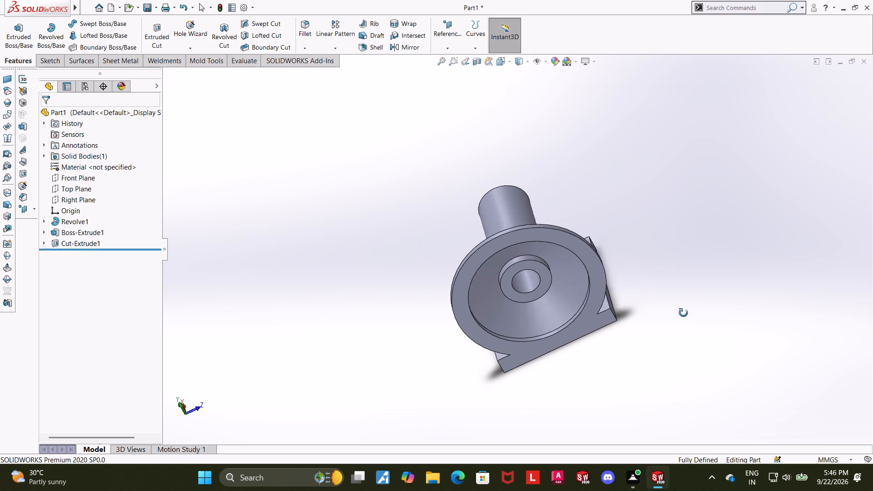
middle_drag(683, 313, 678, 383)
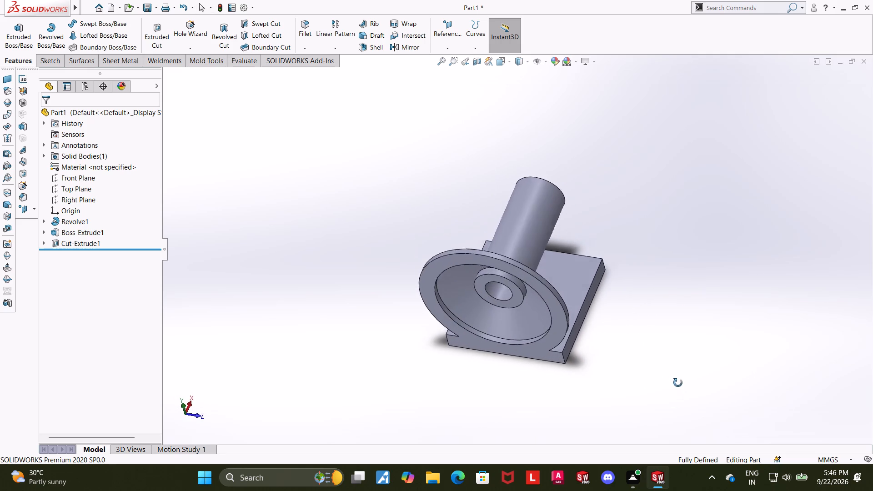
middle_drag(678, 383, 656, 368)
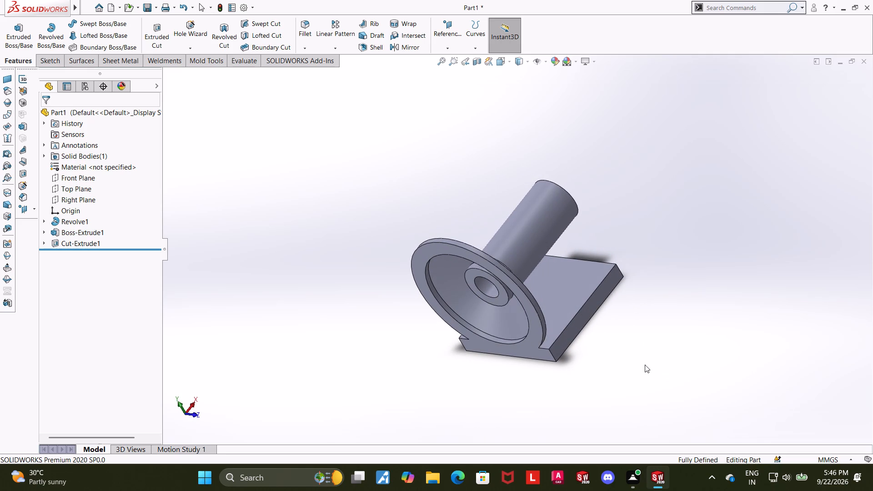
middle_drag(559, 333, 558, 332)
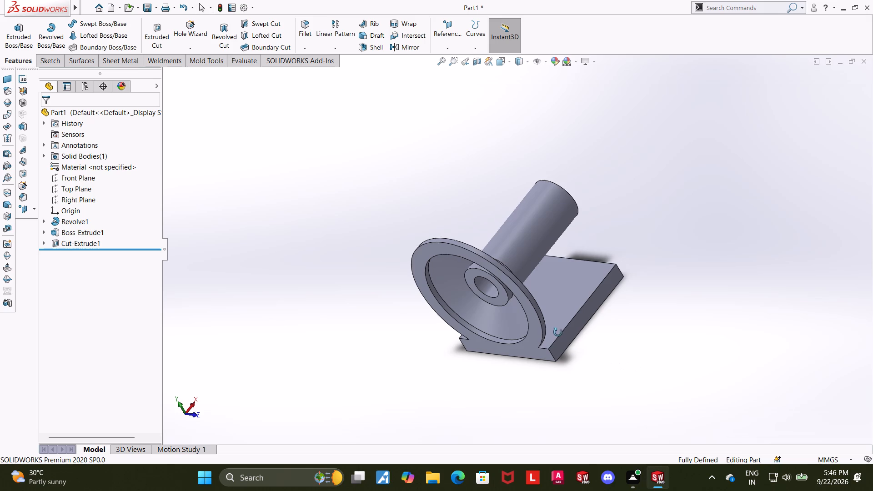
Start a new sketch on the base plate's narrow tube-side end face and view it straight on.
middle_drag(558, 332, 393, 429)
middle_drag(556, 378, 537, 384)
scroll(532, 384, up, 1)
middle_drag(504, 384, 556, 374)
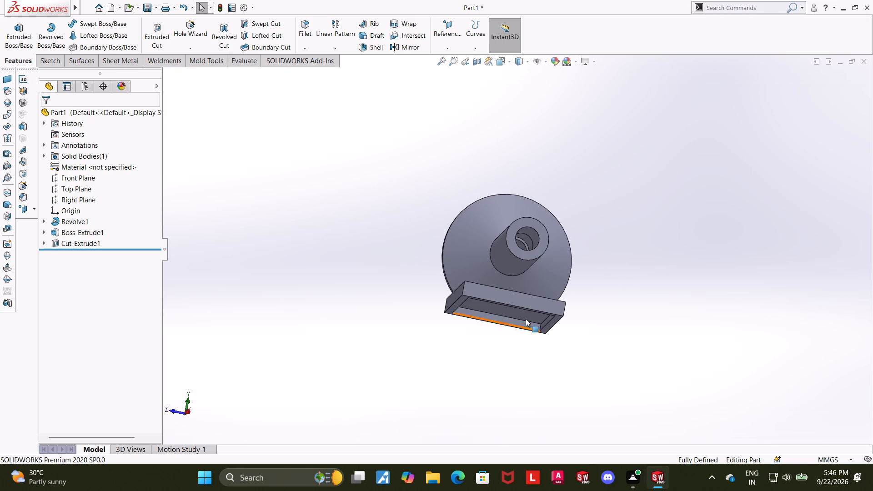
click(517, 301)
click(558, 279)
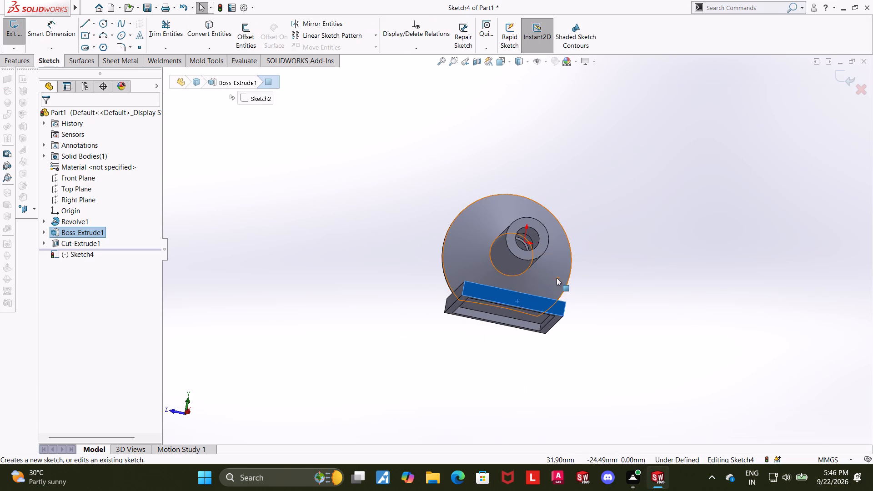
click(75, 251)
click(100, 239)
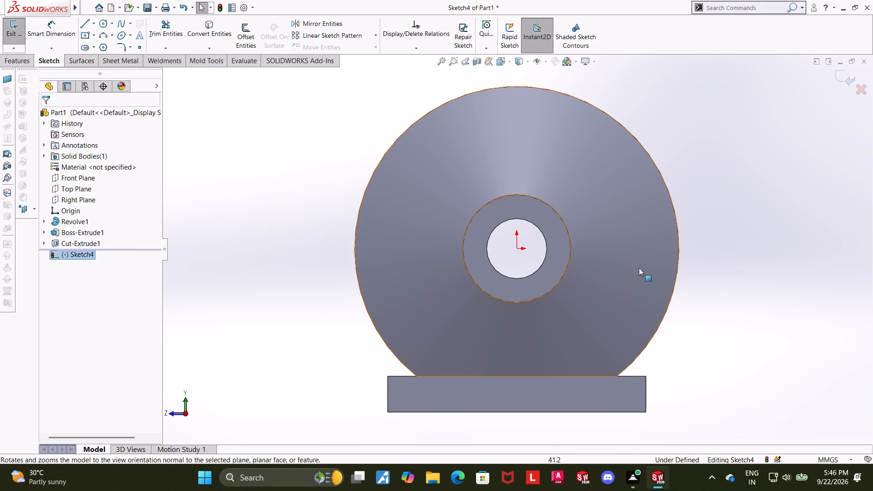
Convert the tube's outer circular edge into a sketch circle.
click(231, 31)
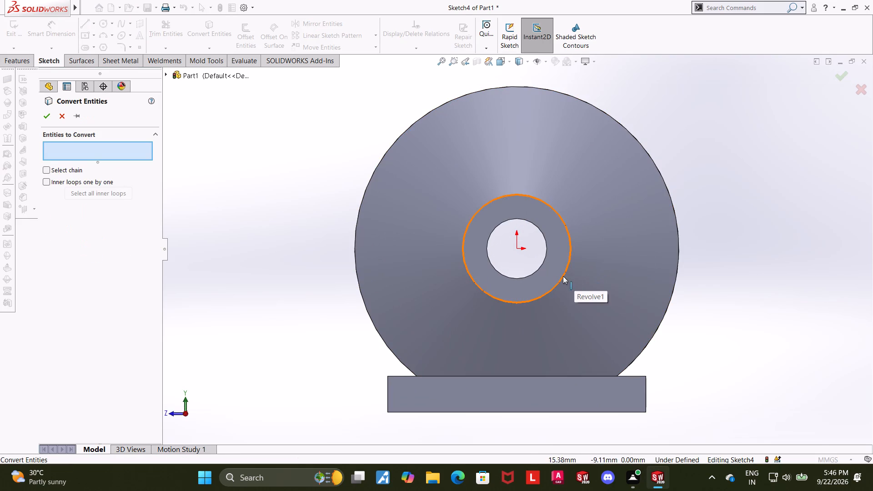
click(563, 276)
click(44, 118)
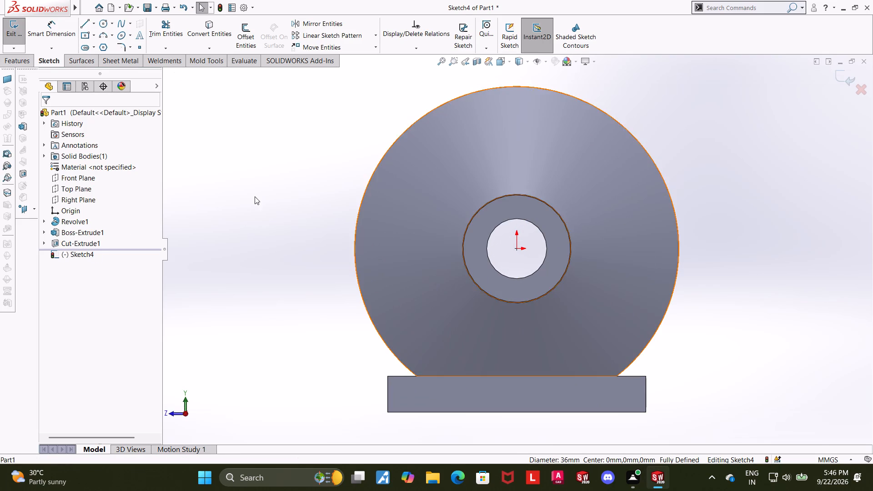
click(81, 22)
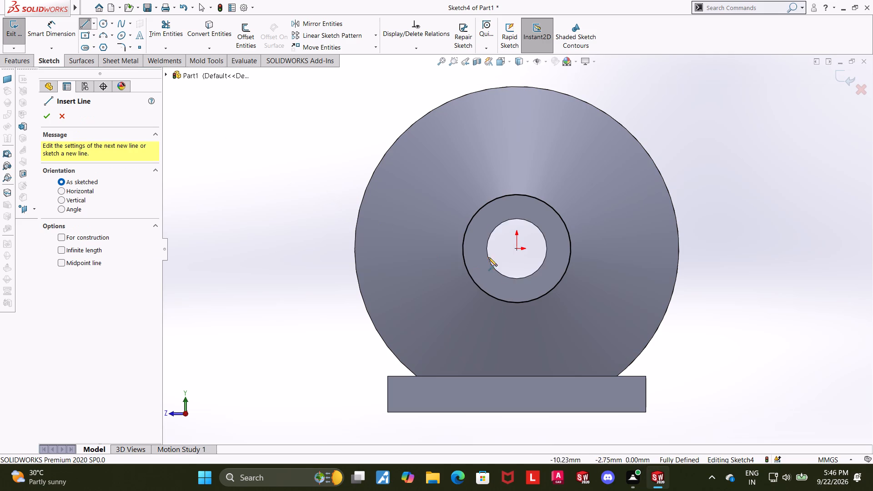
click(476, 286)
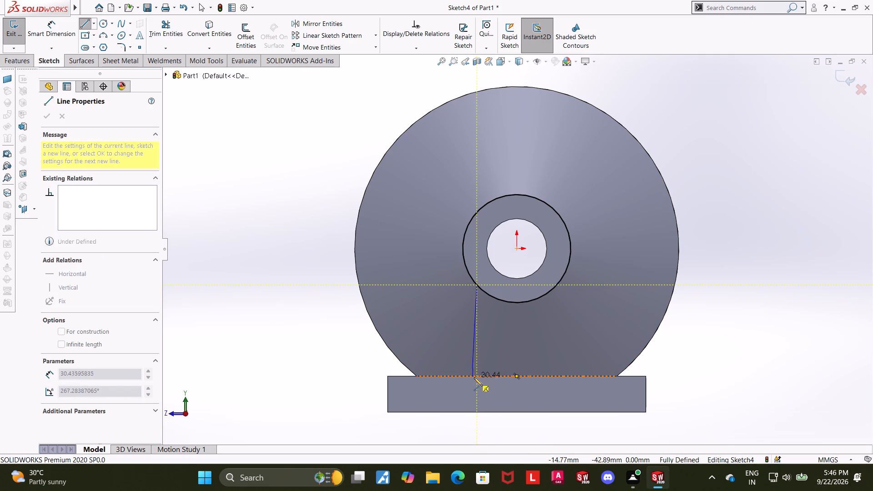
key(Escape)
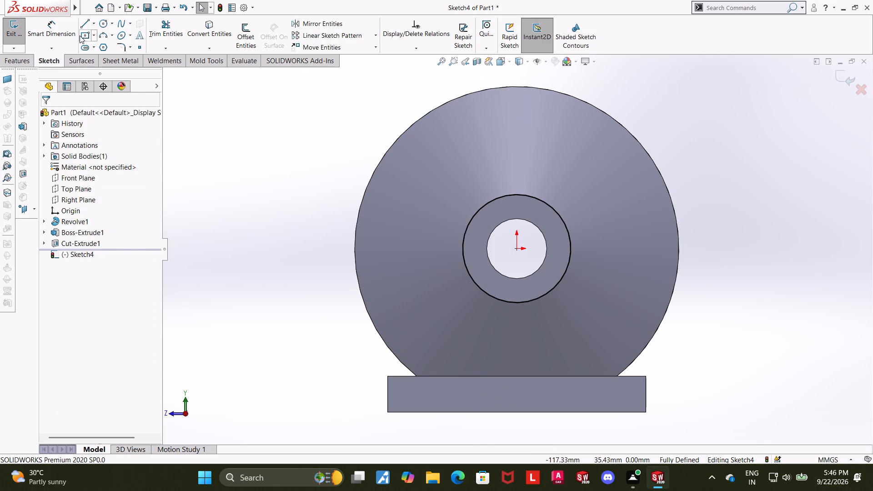
Draw a vertical line from the circle's left quadrant to the plate's top edge, and a horizontal line along that edge, ending just short of the circle's right side.
click(83, 26)
click(462, 248)
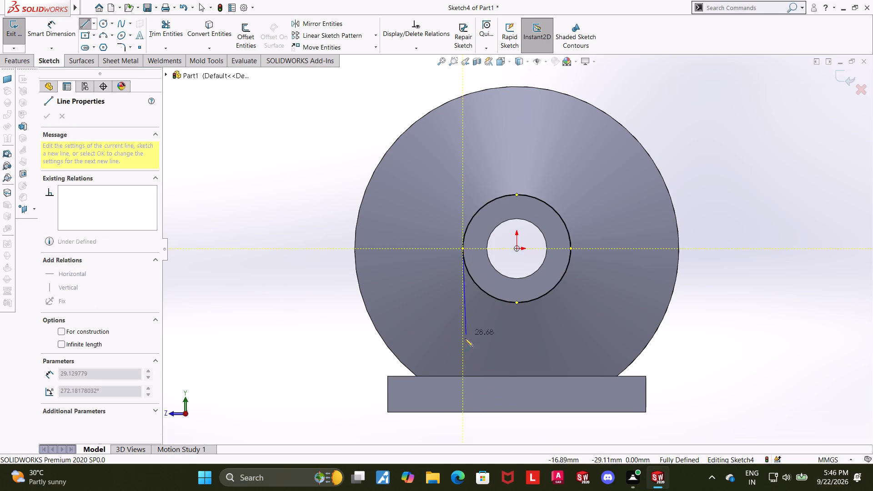
click(462, 377)
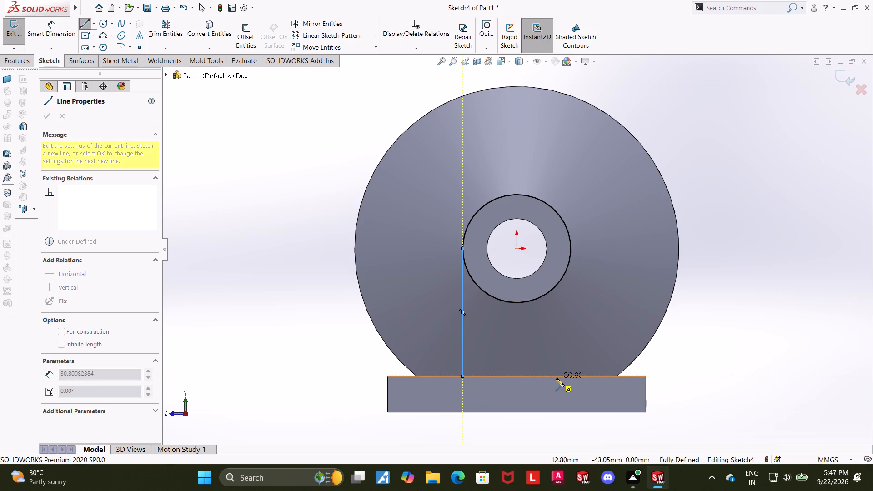
click(564, 377)
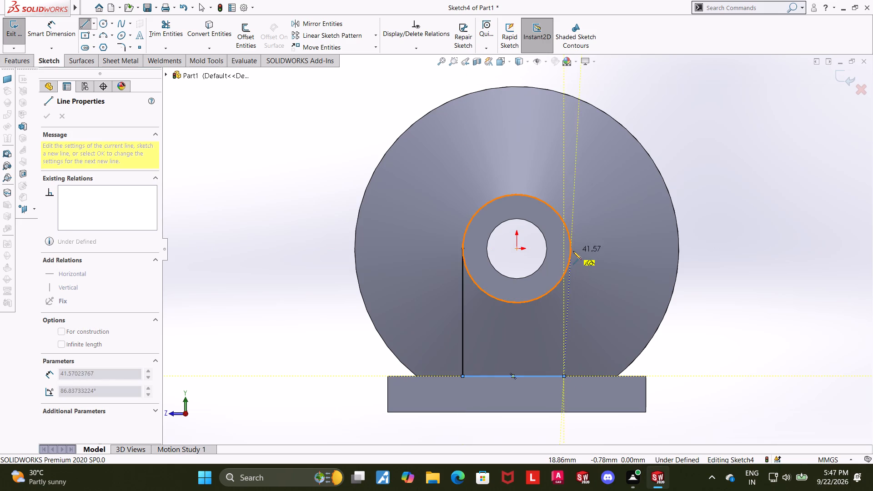
key(Escape)
Draw a vertical line from the circle's right quadrant down to the plate's top edge.
click(87, 23)
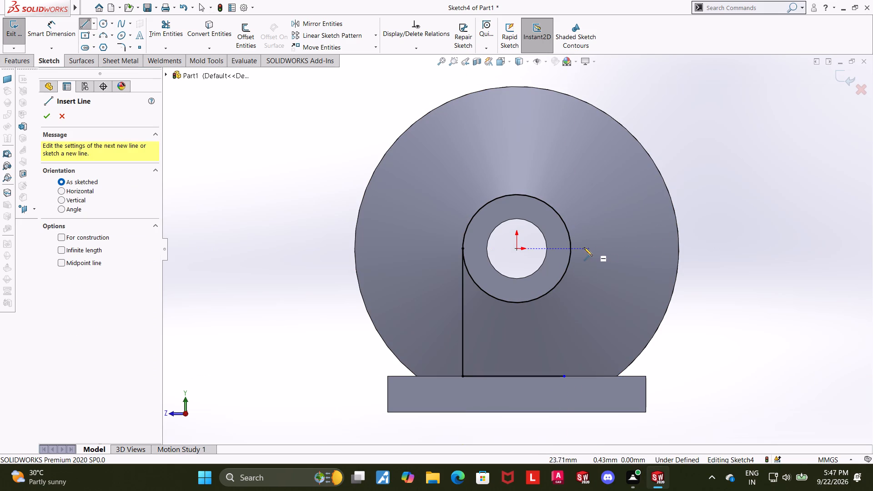
click(570, 249)
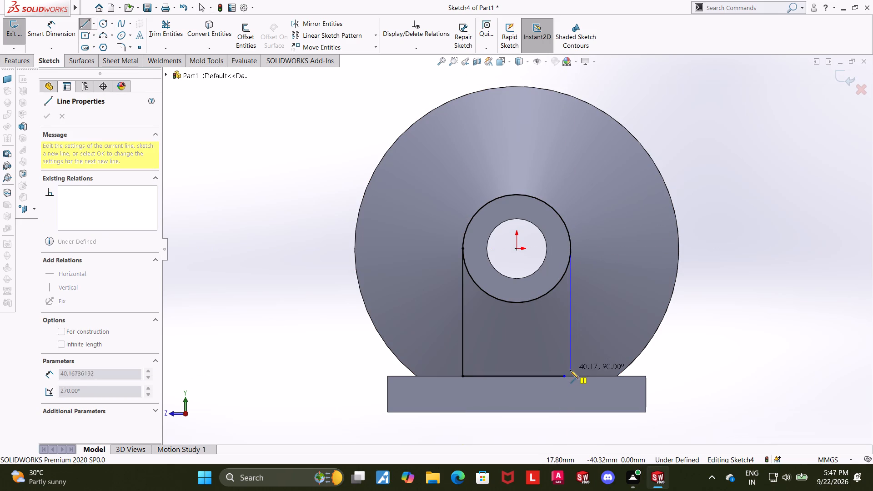
click(570, 375)
key(Escape)
key(Escape)
Merge the free end of the bottom line with the lower end of the right vertical line.
scroll(576, 374, down, 3)
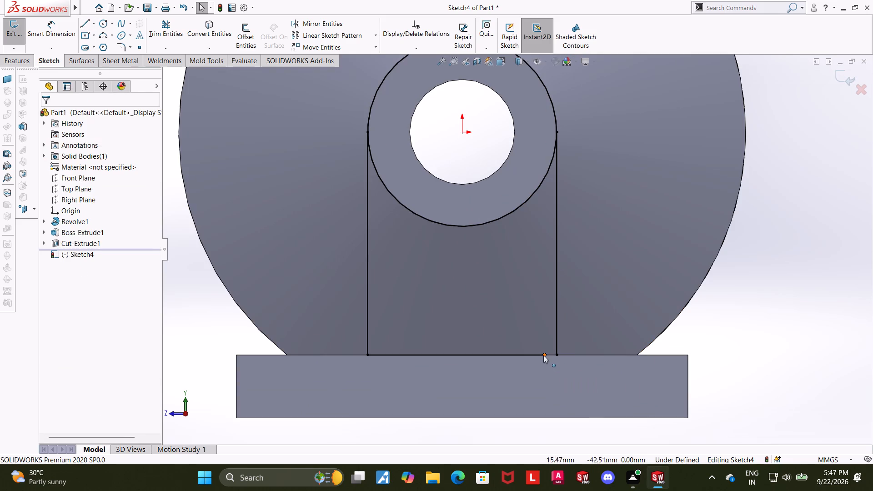
click(543, 355)
ctrl+click(558, 356)
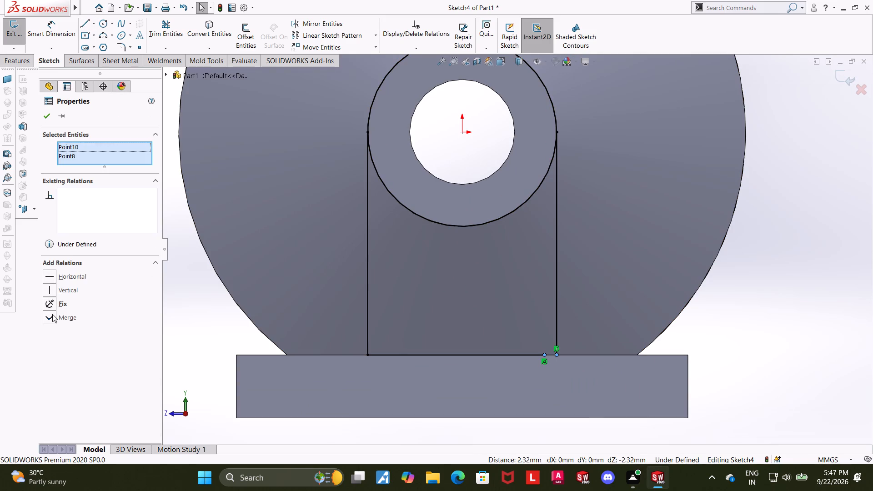
click(52, 314)
click(49, 114)
scroll(610, 307, up, 2)
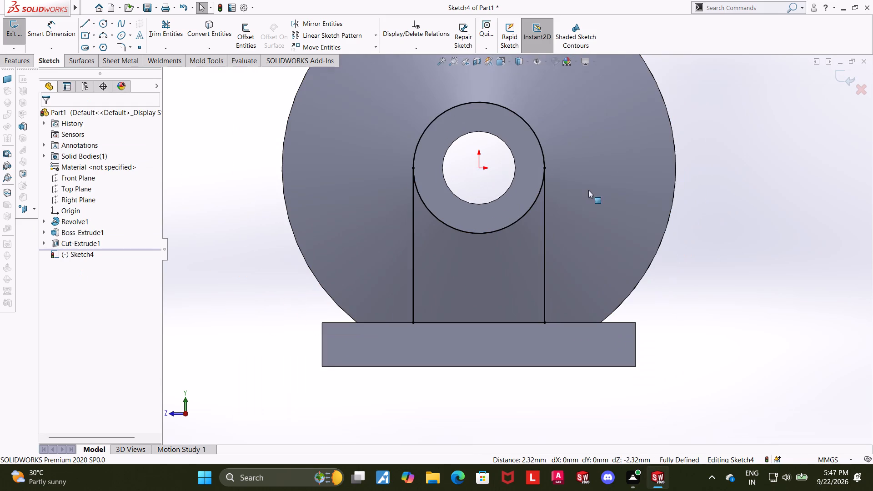
Trim away the upper arc of the converted circle and close the support profile sketch.
click(177, 25)
drag(501, 125, 494, 90)
key(Escape)
key(Escape)
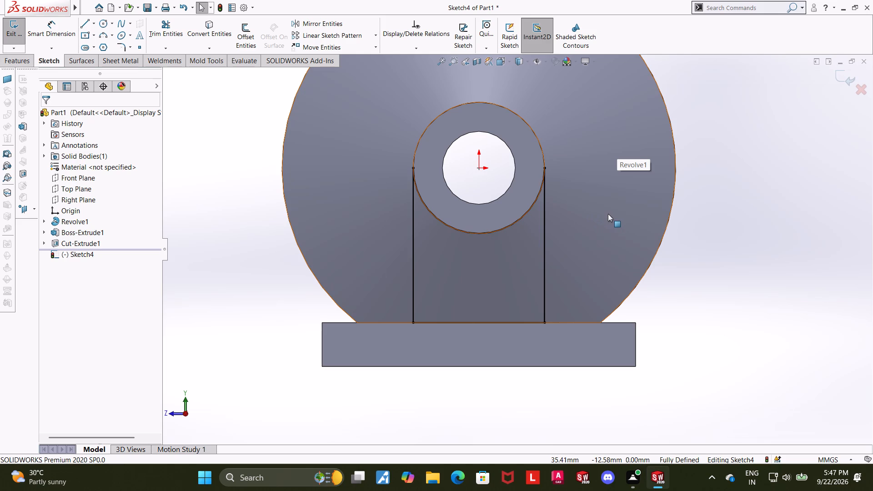
click(839, 168)
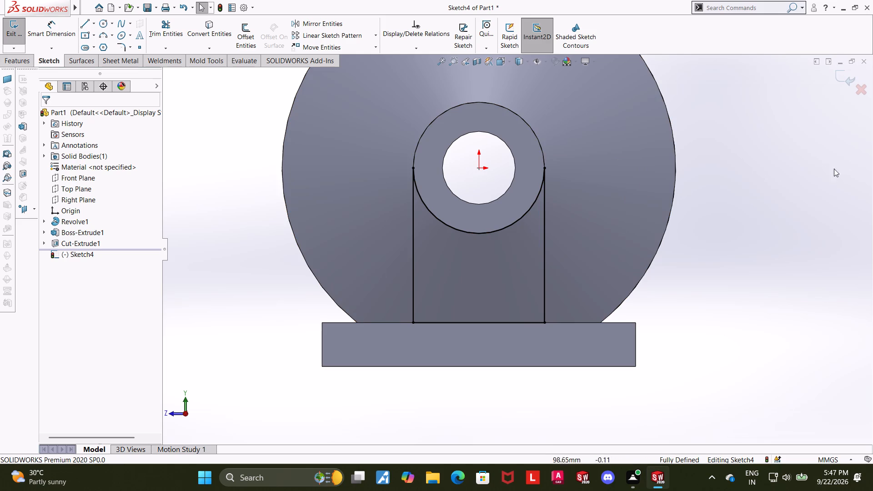
click(841, 77)
Extrude the support profile 6 mm blind in the reversed direction, toward the flange, merged with the body.
middle_drag(754, 163, 793, 182)
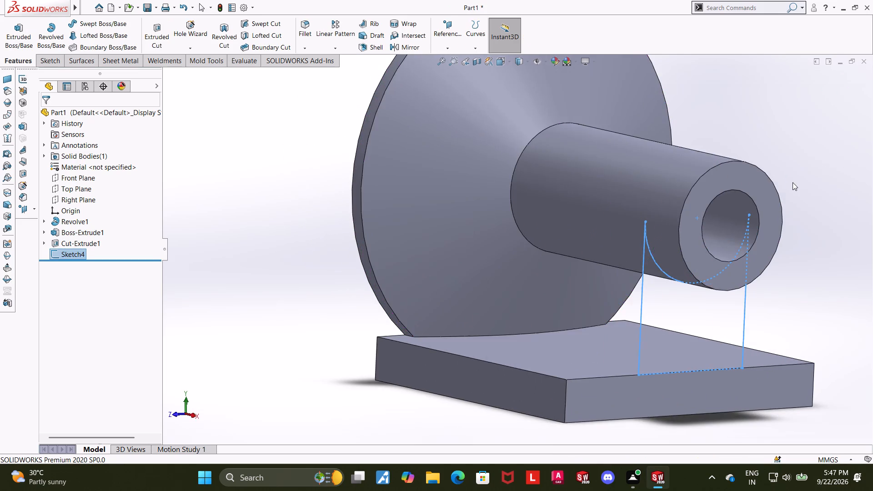
scroll(790, 182, up, 2)
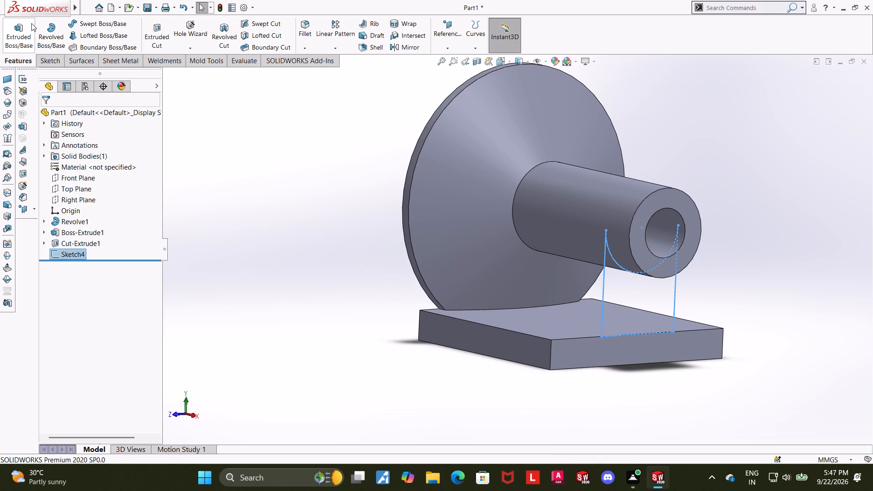
click(20, 26)
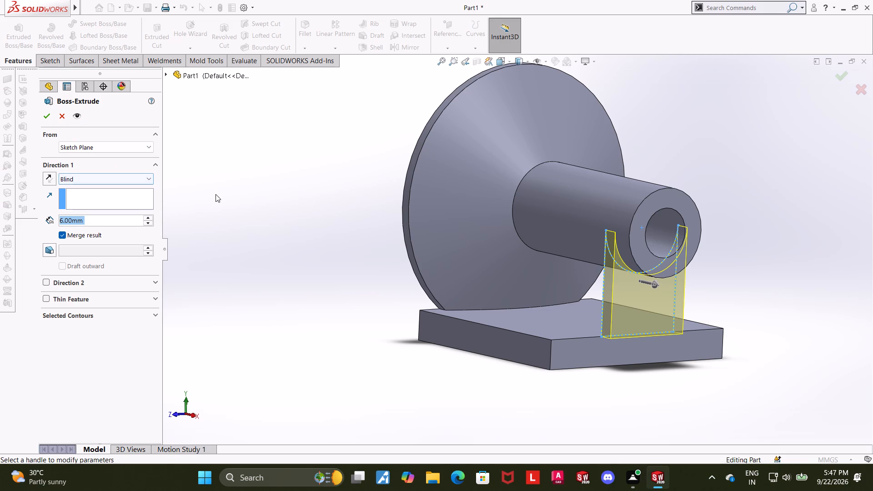
middle_drag(204, 179, 231, 189)
click(52, 175)
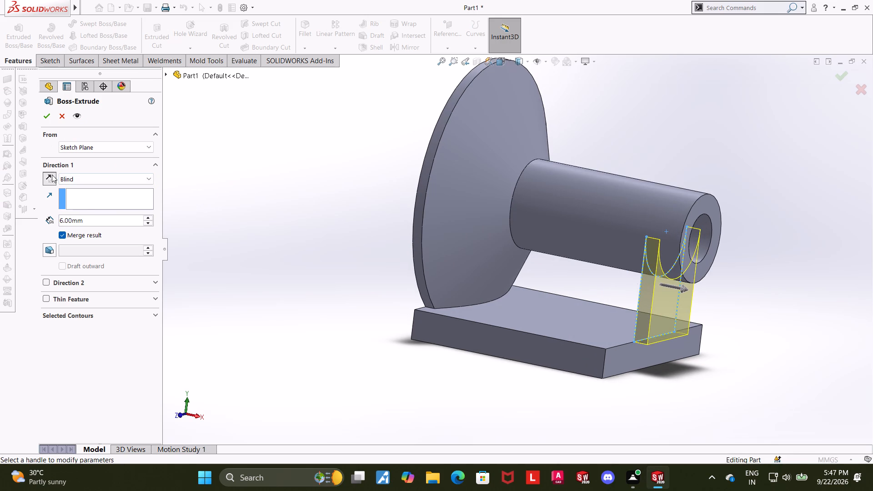
click(43, 113)
click(250, 244)
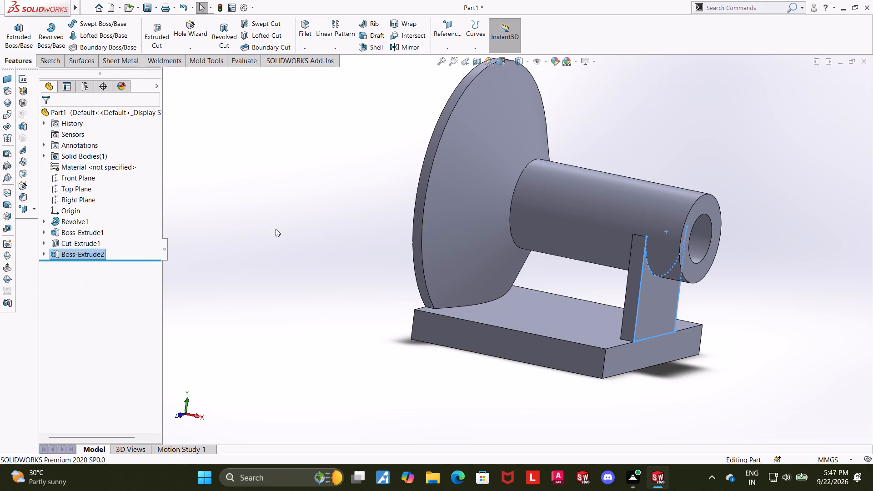
Start a new sketch on the Front Plane and view it face-on.
scroll(276, 229, up, 2)
scroll(597, 162, down, 2)
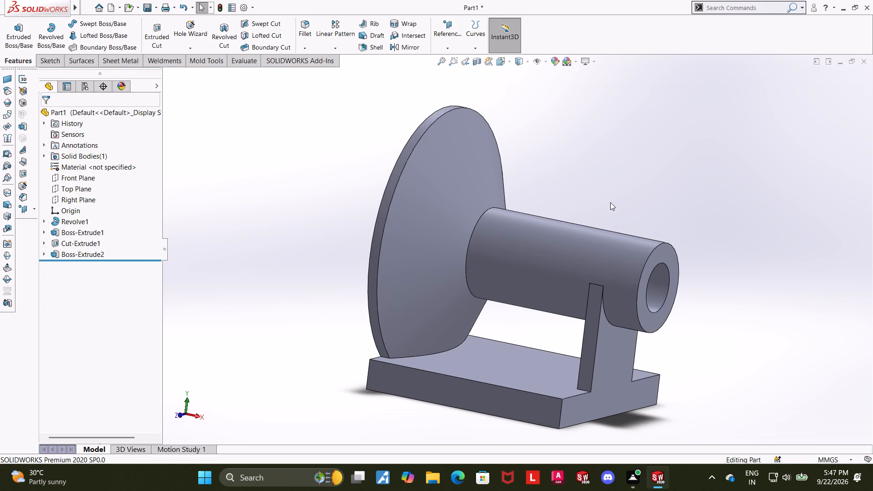
middle_click(604, 218)
scroll(604, 218, up, 1)
click(64, 170)
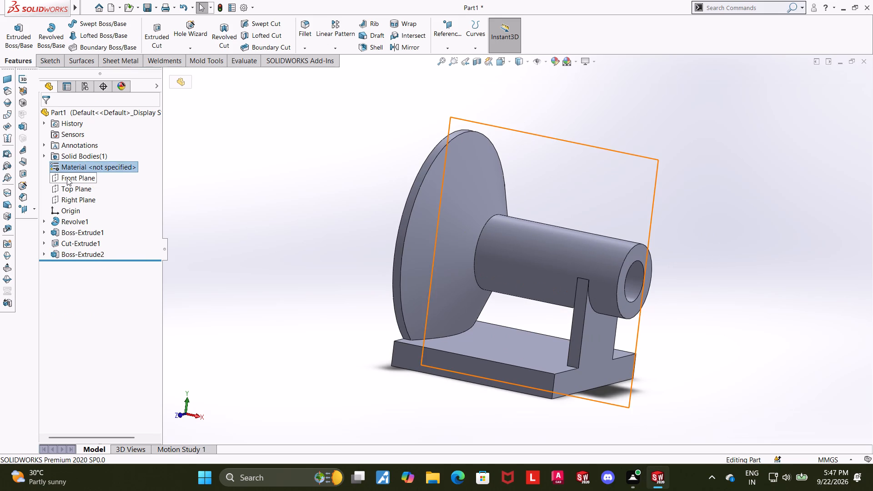
click(67, 178)
click(72, 165)
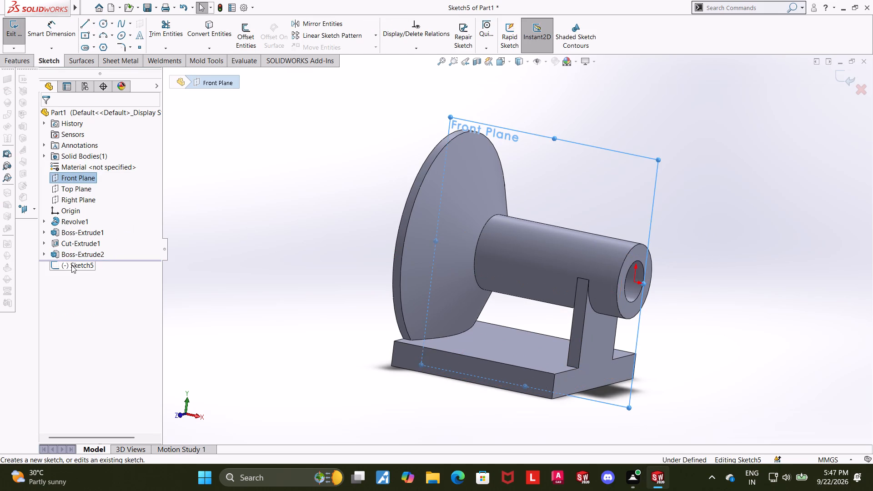
click(71, 265)
click(92, 254)
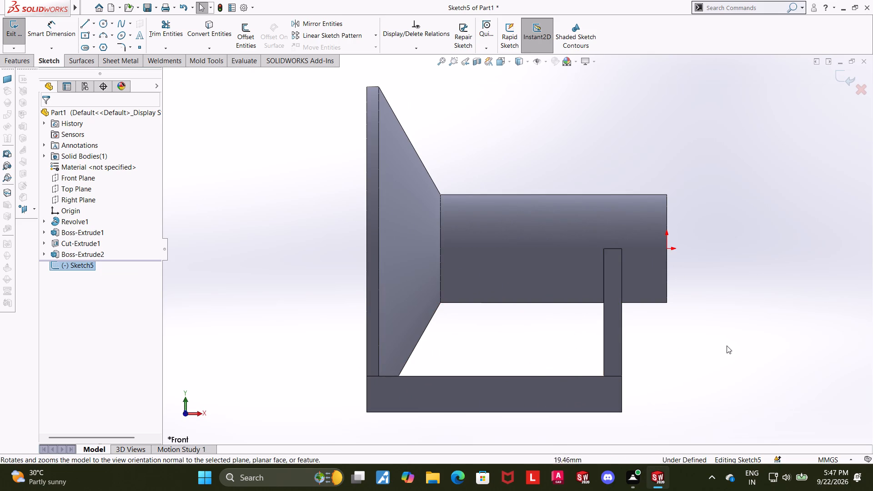
middle_drag(727, 350, 724, 391)
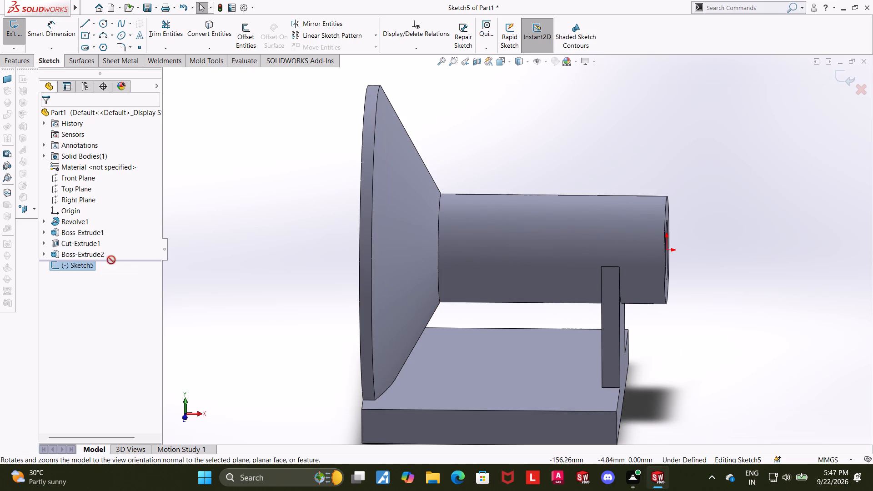
click(79, 266)
click(100, 254)
click(69, 257)
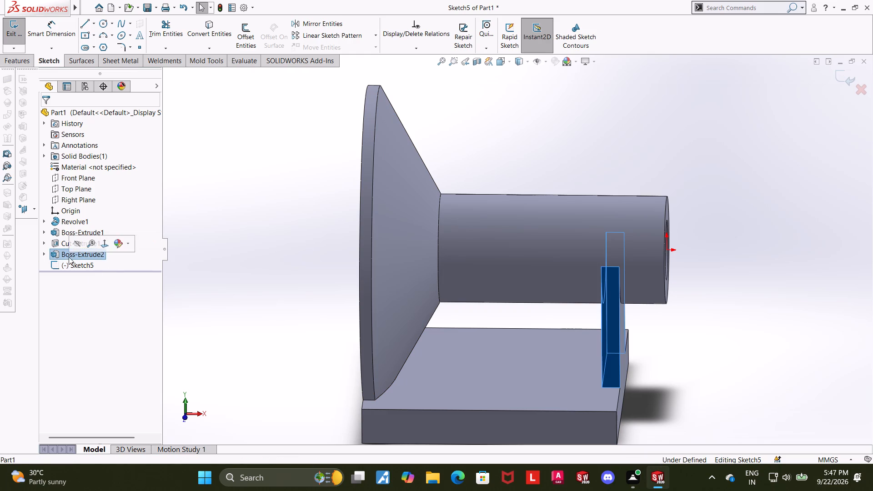
click(74, 262)
click(95, 247)
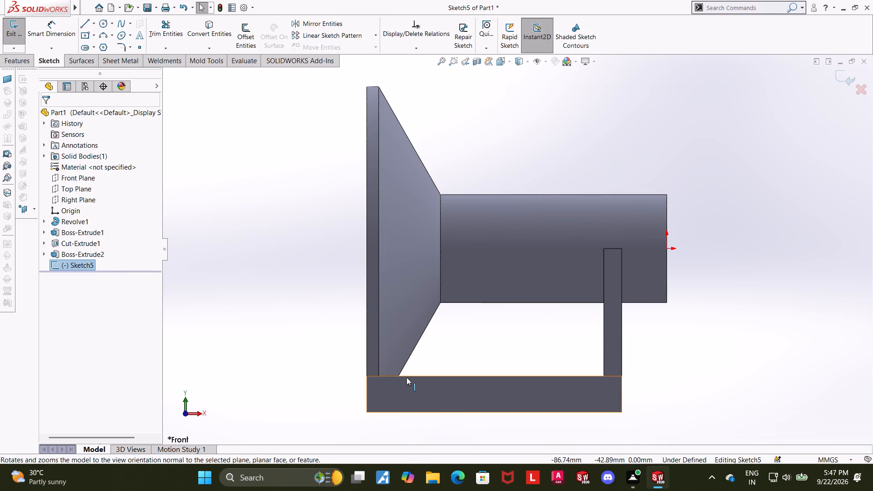
Convert the tube's lower silhouette, the cone's lower sloping silhouette and the support's inner vertical edge into sketch lines, leaving out the plate's edge.
click(86, 21)
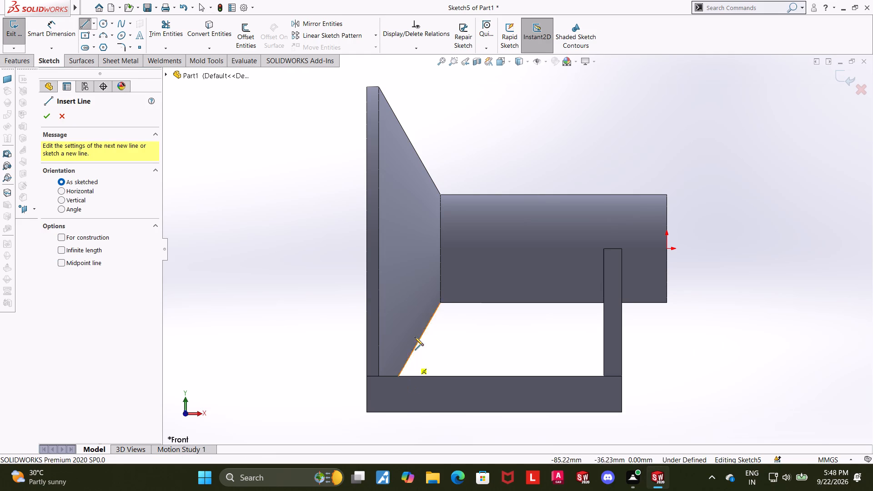
key(Escape)
click(211, 28)
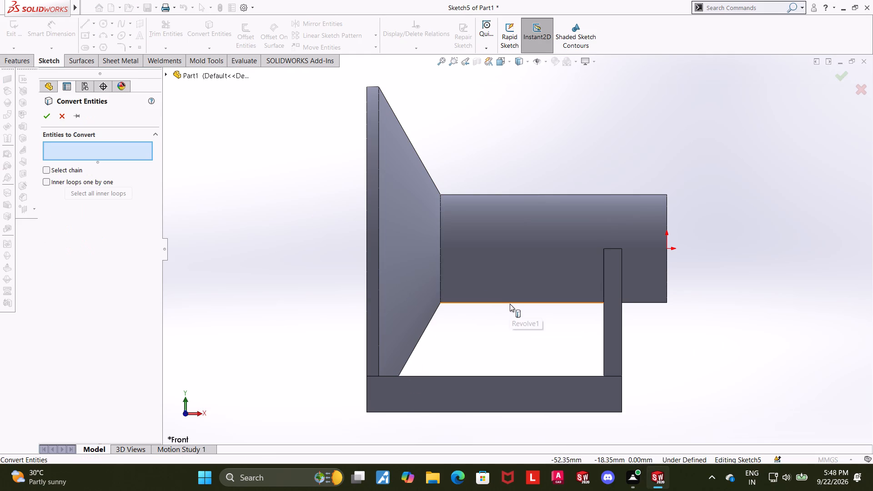
click(511, 304)
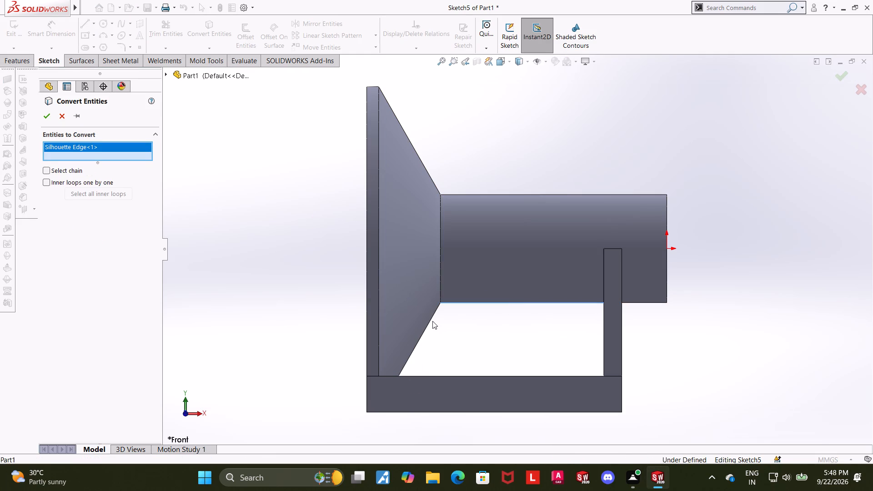
click(431, 321)
click(476, 375)
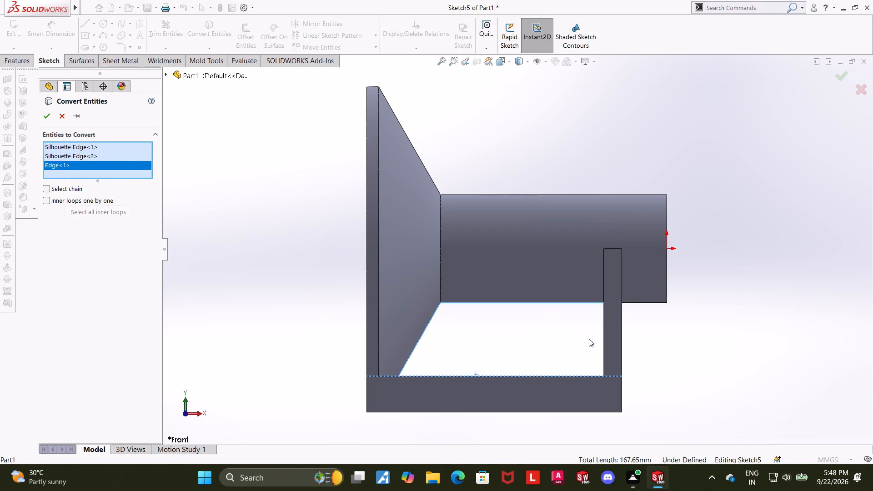
click(603, 341)
middle_drag(691, 345, 691, 348)
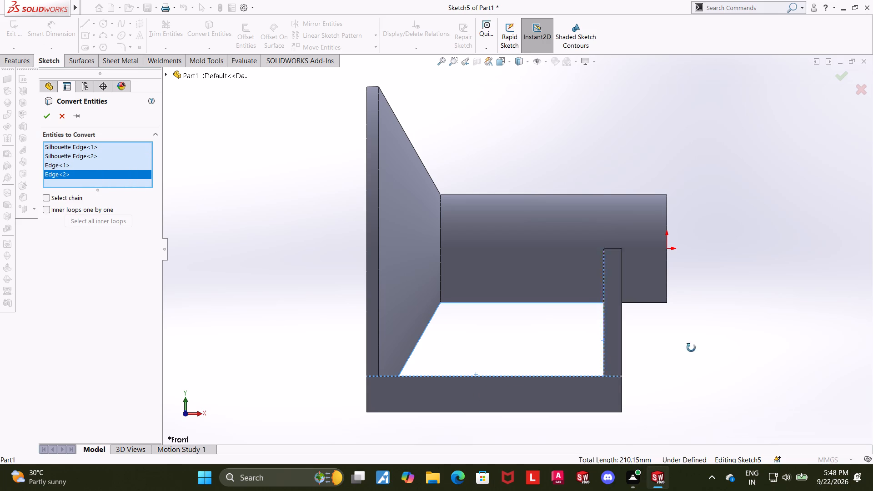
middle_drag(691, 348, 692, 376)
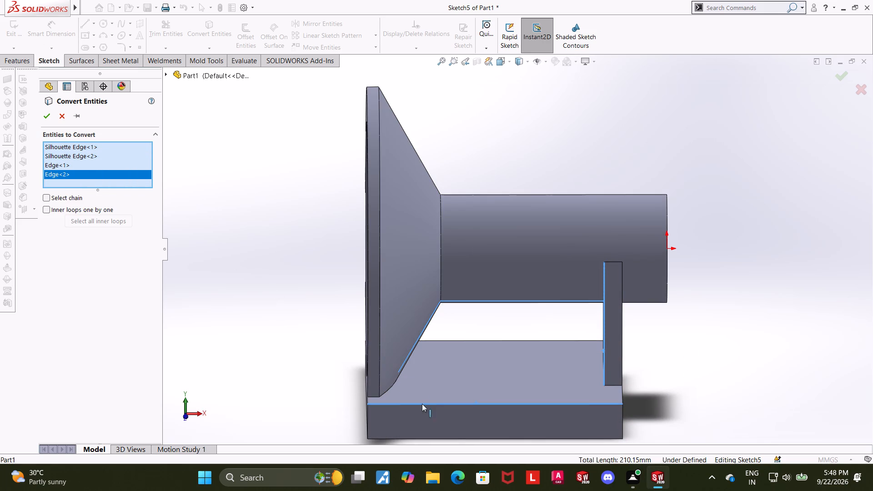
click(58, 167)
right_click(58, 167)
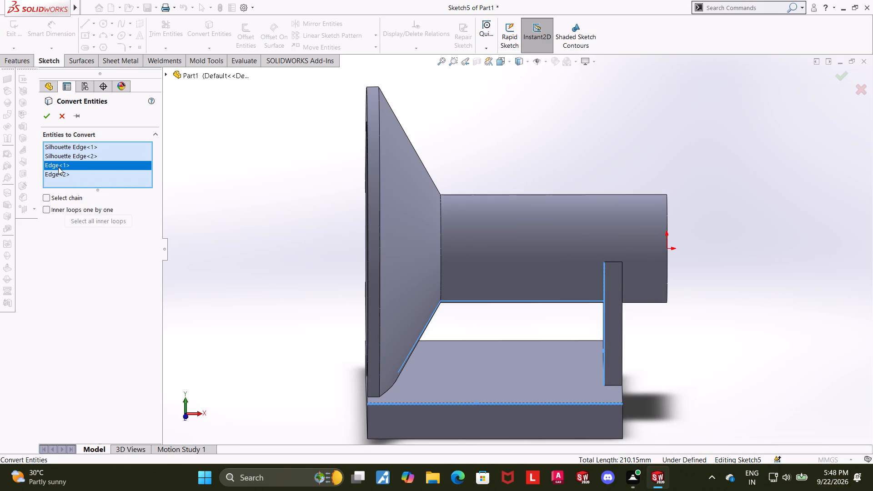
click(78, 185)
middle_drag(224, 284, 224, 266)
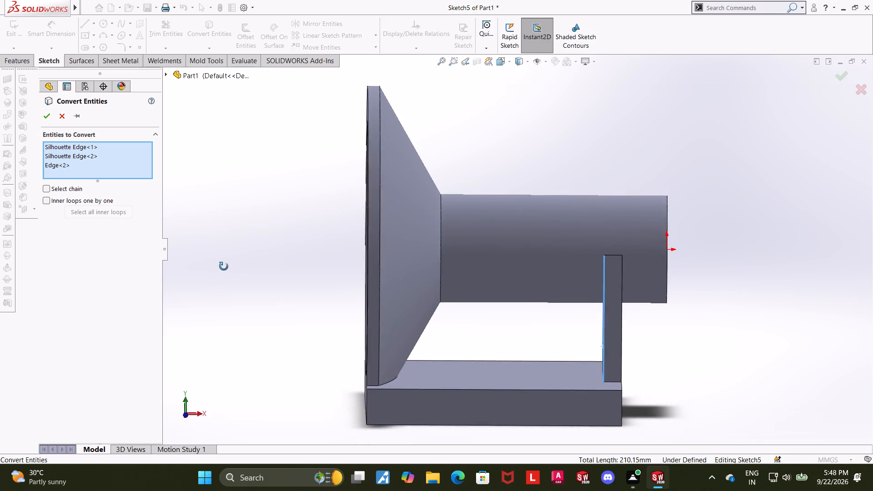
middle_drag(224, 266, 223, 265)
click(47, 120)
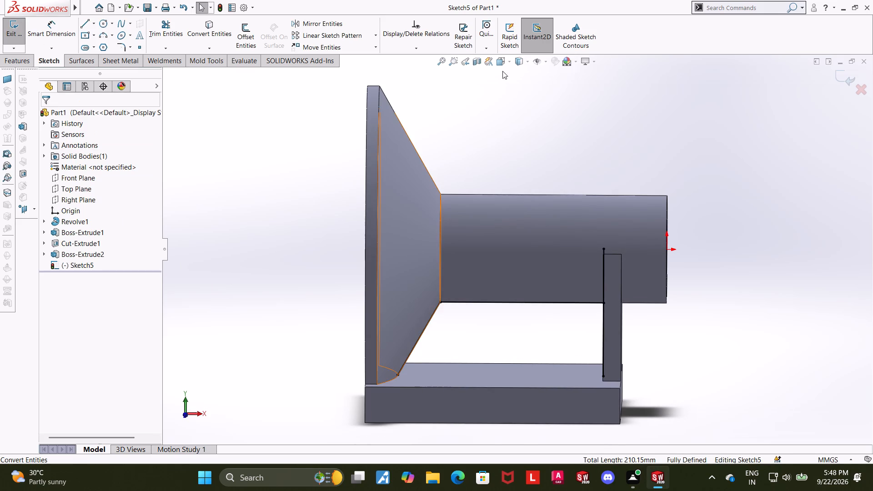
Draw a horizontal line along the plate's top from the sloping line's lower end to the vertical line's lower end.
click(502, 63)
click(444, 291)
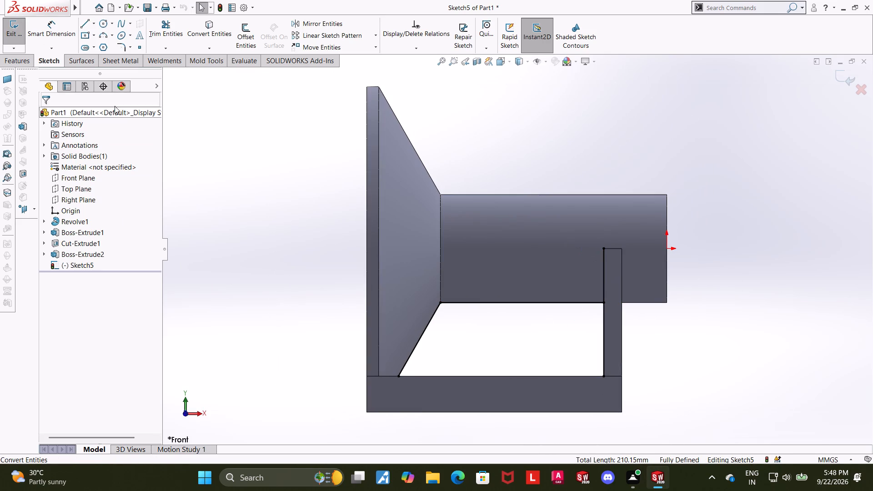
click(83, 24)
click(399, 375)
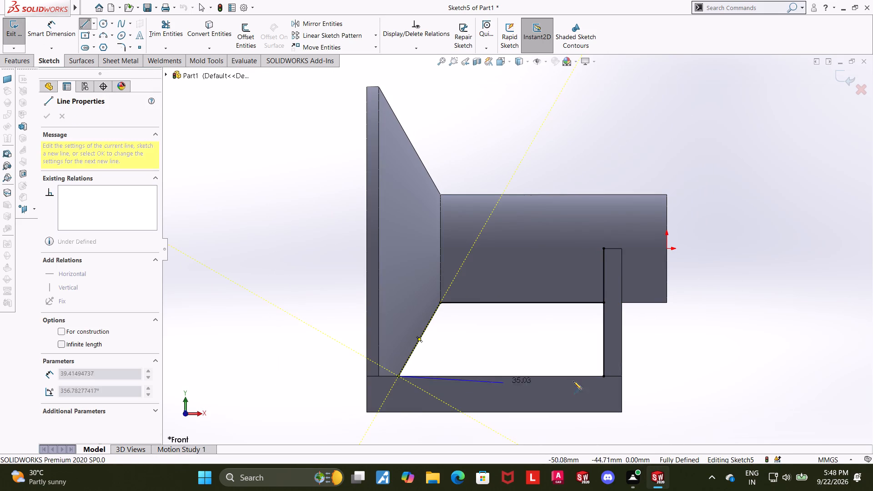
click(605, 376)
key(Escape)
key(Escape)
Trim the part of the vertical line above the tube's lower edge and close the sketch.
scroll(622, 268, down, 3)
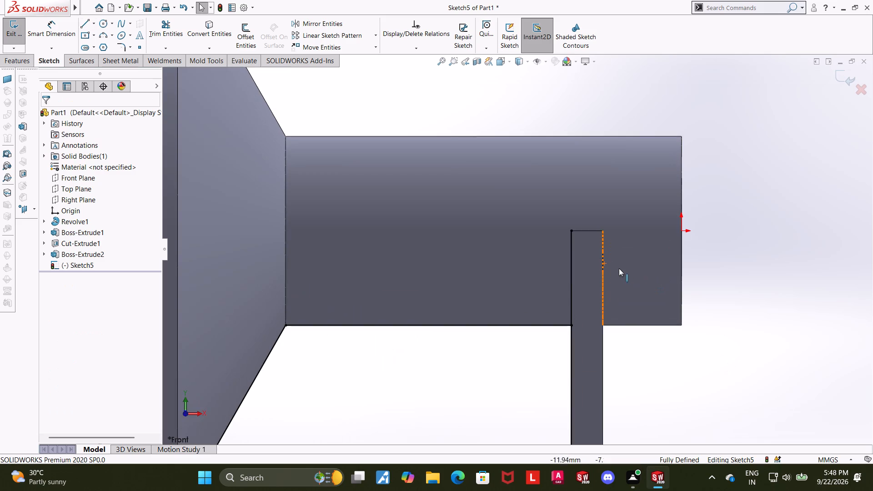
click(176, 21)
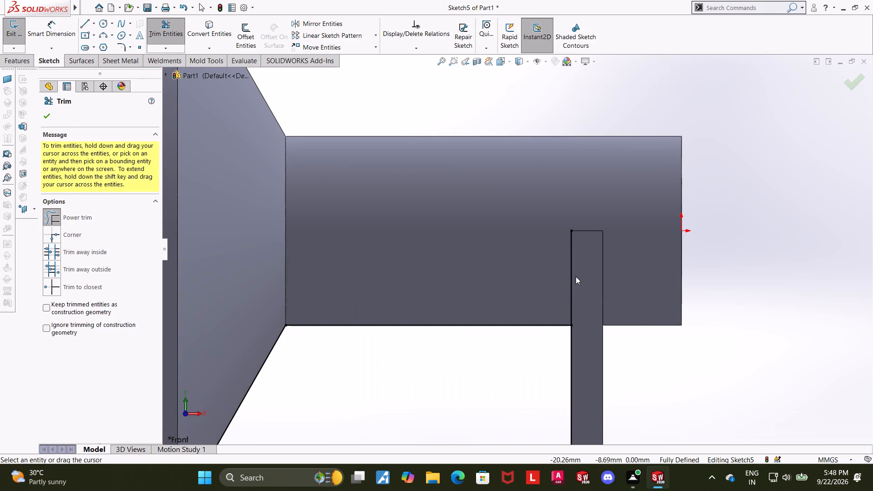
drag(576, 276, 530, 258)
key(Escape)
scroll(403, 320, up, 4)
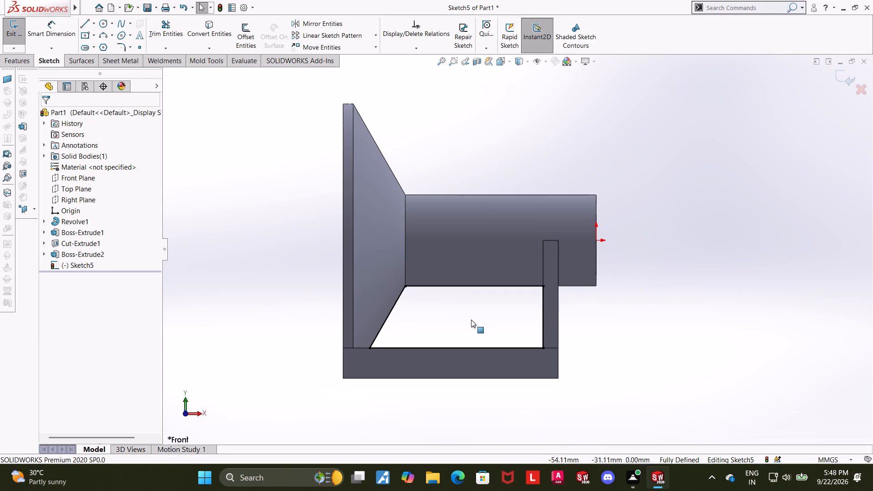
click(692, 310)
click(844, 78)
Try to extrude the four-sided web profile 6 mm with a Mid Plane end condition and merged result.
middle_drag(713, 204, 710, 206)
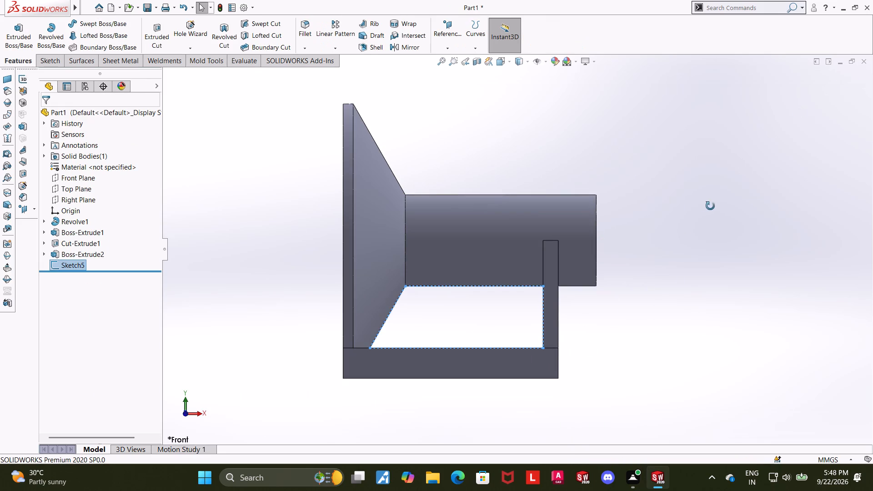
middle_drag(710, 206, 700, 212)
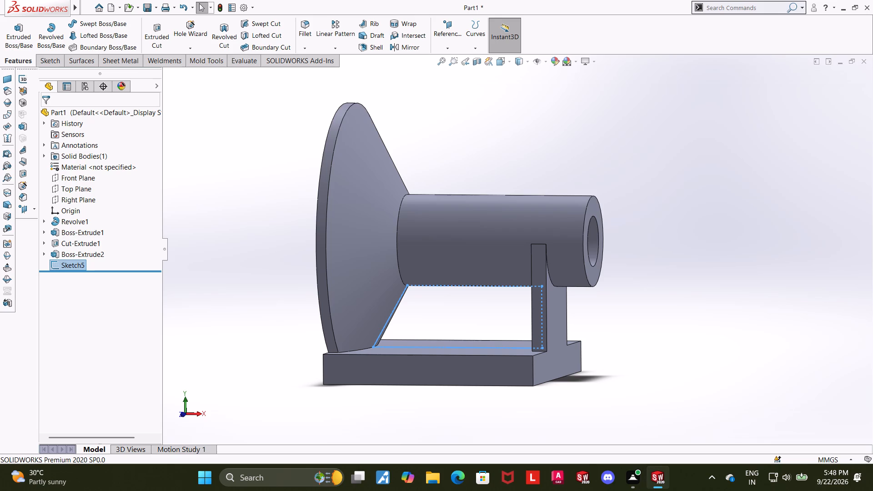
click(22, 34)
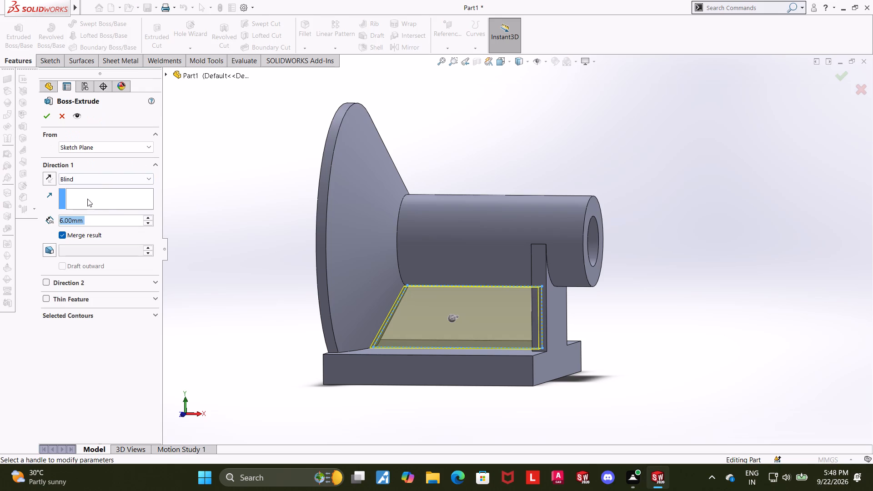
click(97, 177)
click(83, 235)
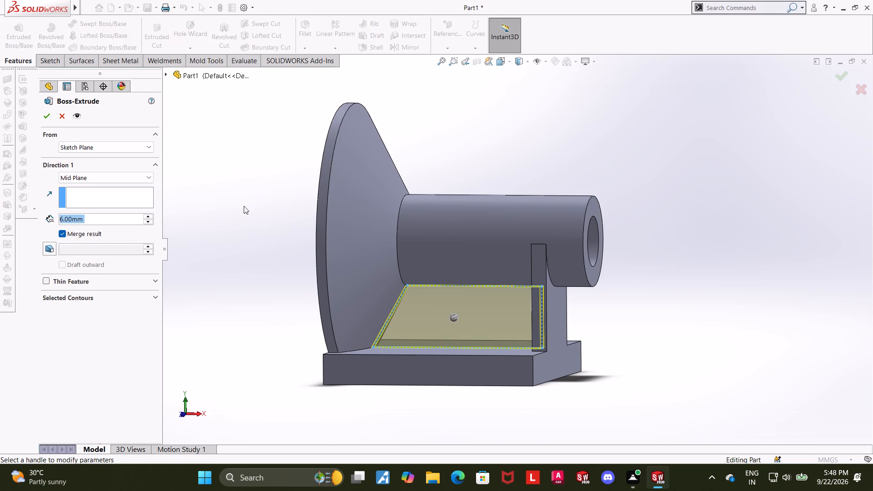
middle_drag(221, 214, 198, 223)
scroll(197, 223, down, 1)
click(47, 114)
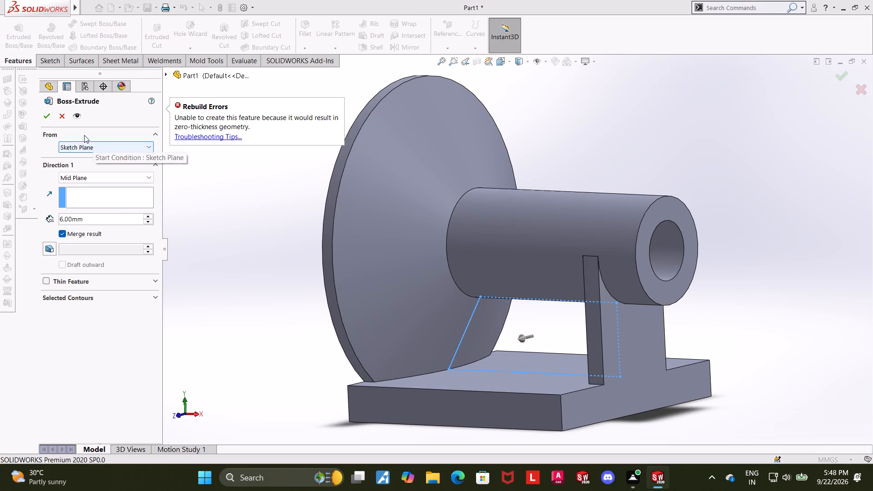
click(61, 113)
Edit the web sketch, trimming away the tube, cone and support lines so only the line along the plate's top remains.
middle_drag(219, 252, 280, 247)
middle_drag(274, 247, 238, 245)
click(70, 263)
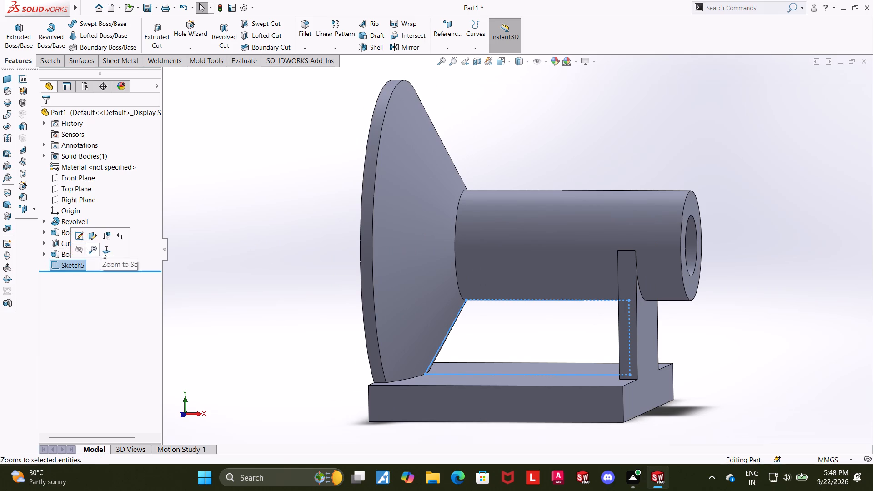
click(103, 252)
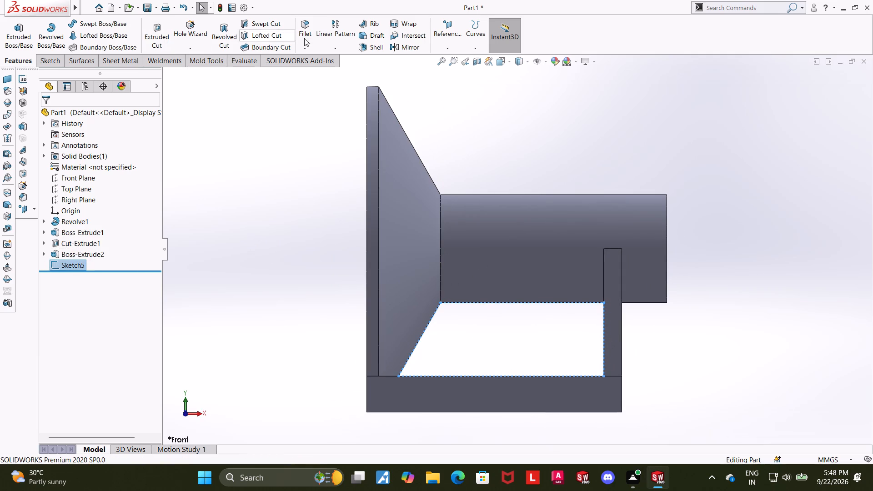
click(81, 264)
click(88, 240)
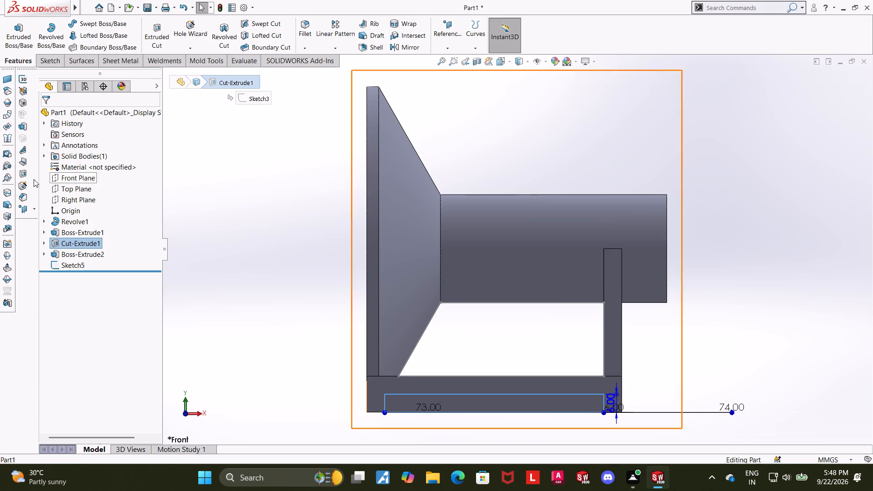
click(701, 361)
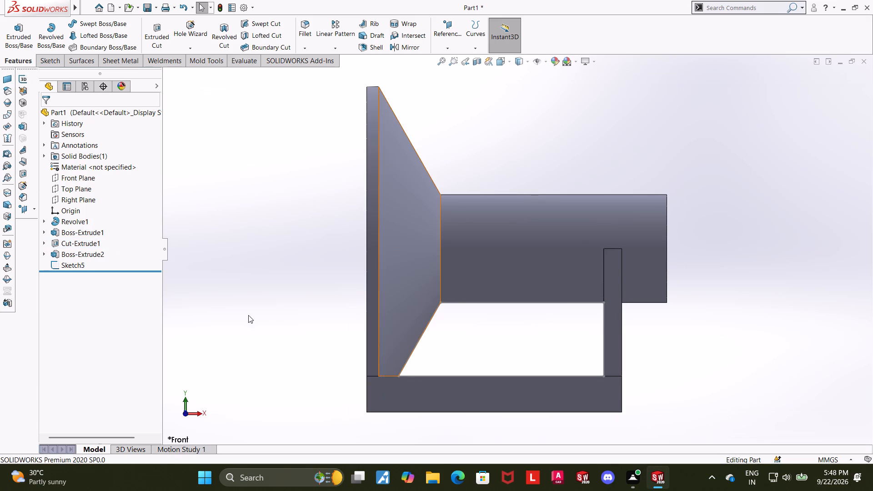
click(72, 264)
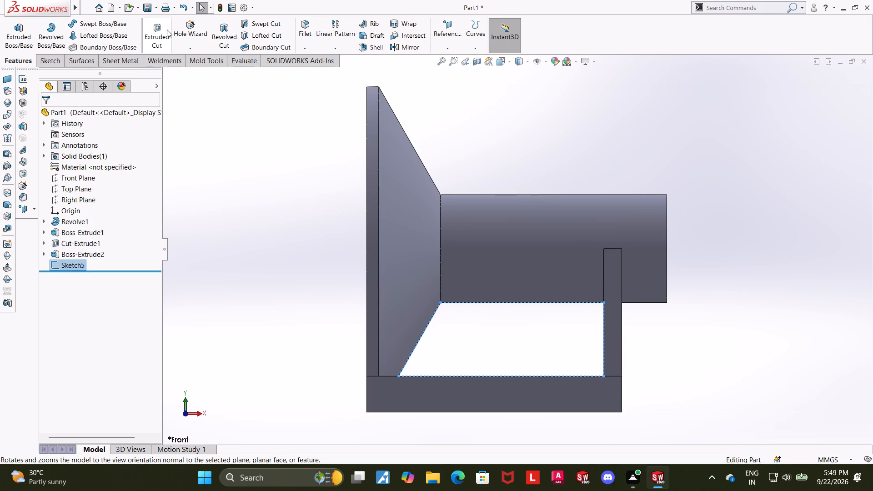
click(65, 268)
click(70, 240)
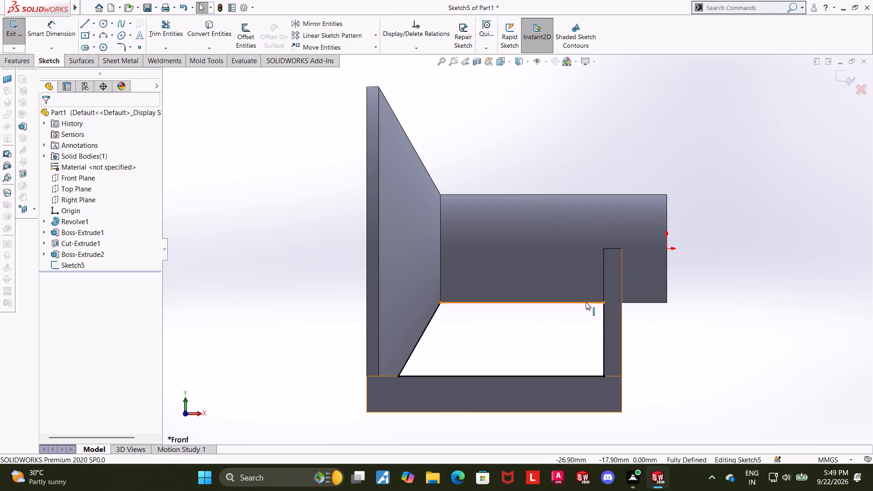
click(177, 27)
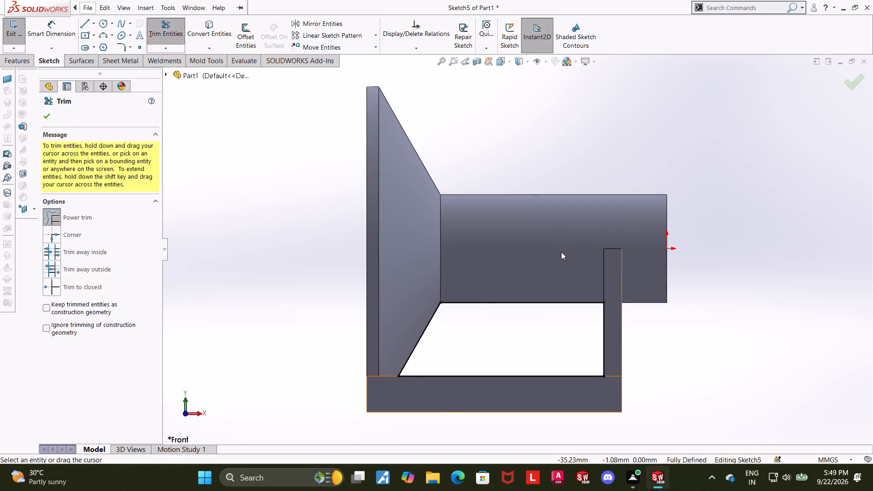
drag(557, 252, 391, 339)
drag(616, 332, 538, 334)
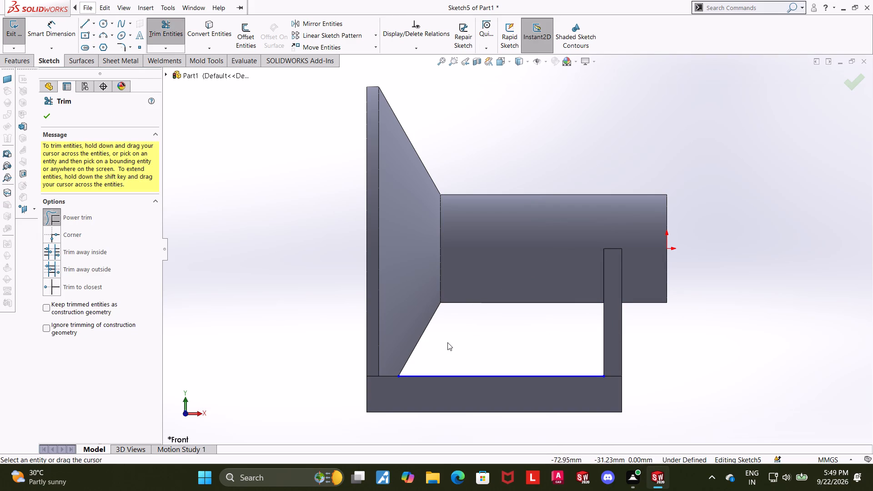
click(860, 90)
middle_drag(745, 224, 737, 234)
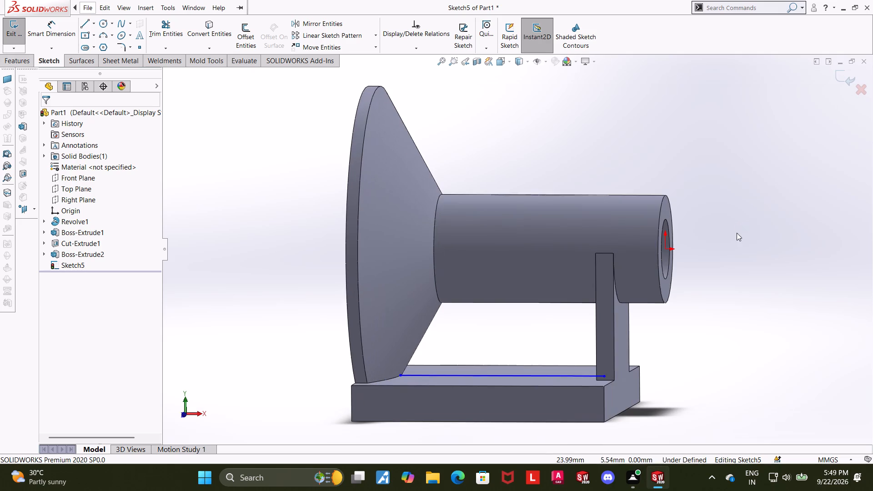
click(846, 88)
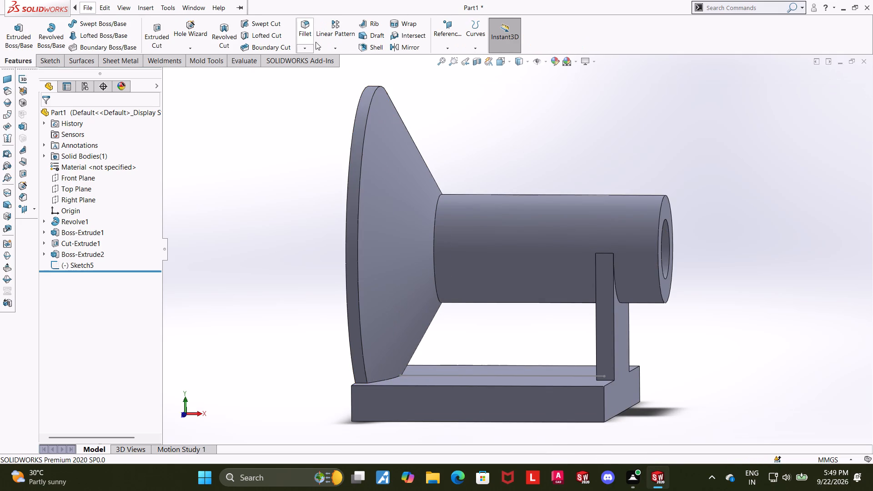
Create a 6 mm thick rib from the remaining line, thickened on both sides, with the material side flipped up towards the tube.
click(372, 25)
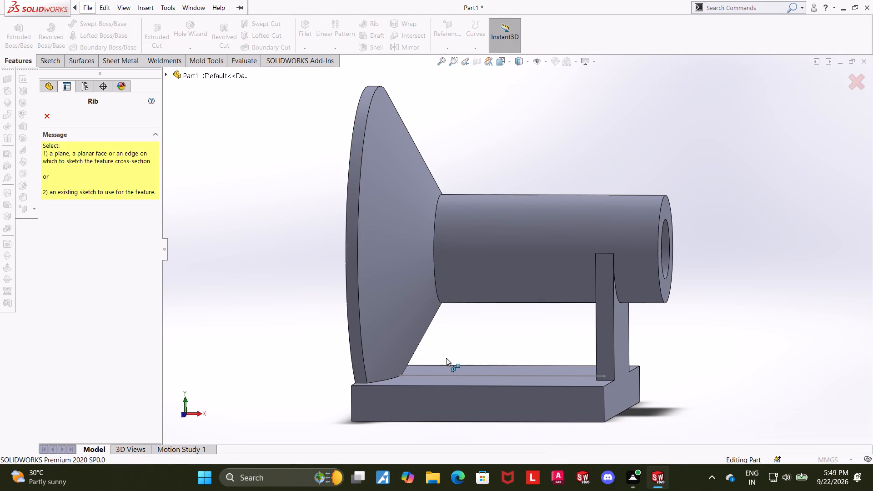
click(454, 374)
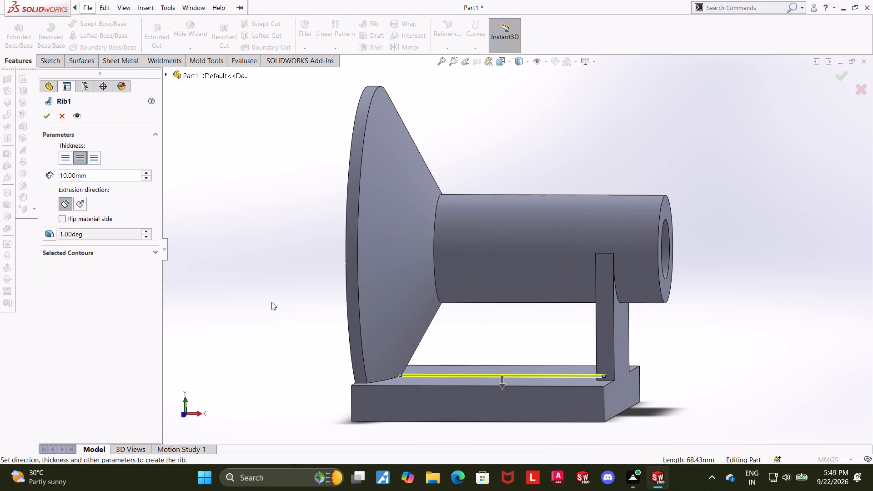
click(78, 205)
click(68, 203)
click(64, 220)
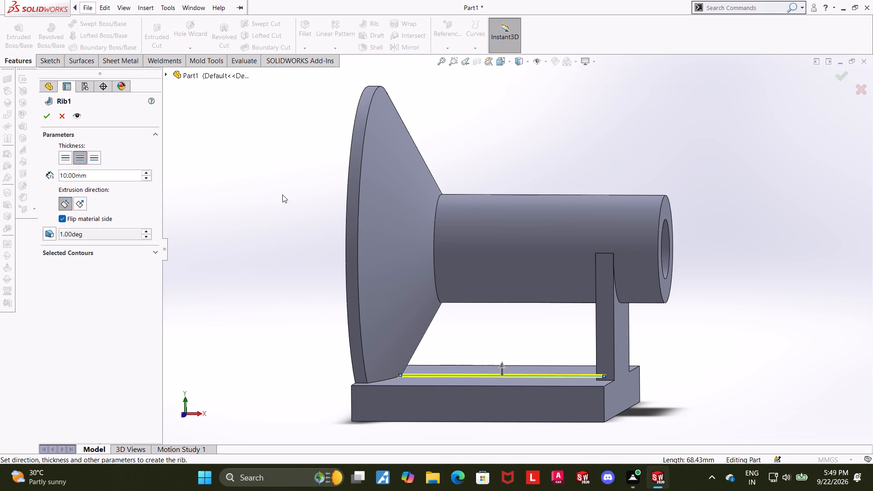
drag(118, 173, 48, 179)
key(6)
key(Return)
click(42, 117)
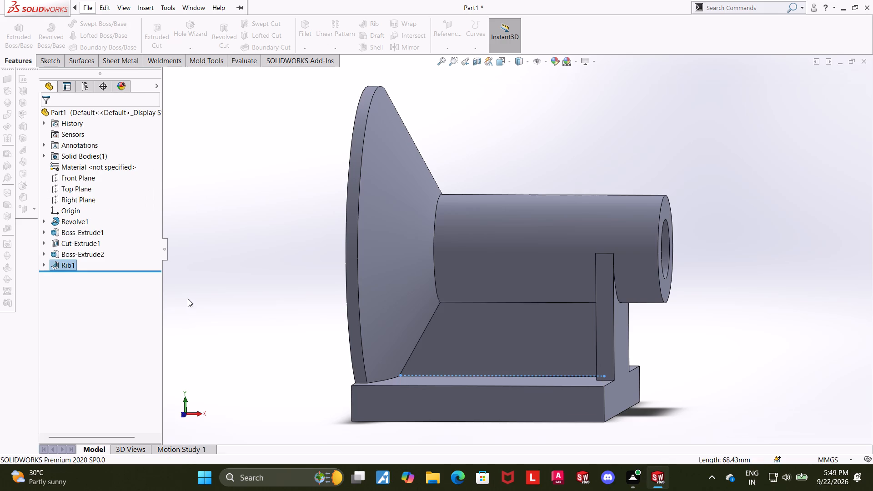
click(187, 306)
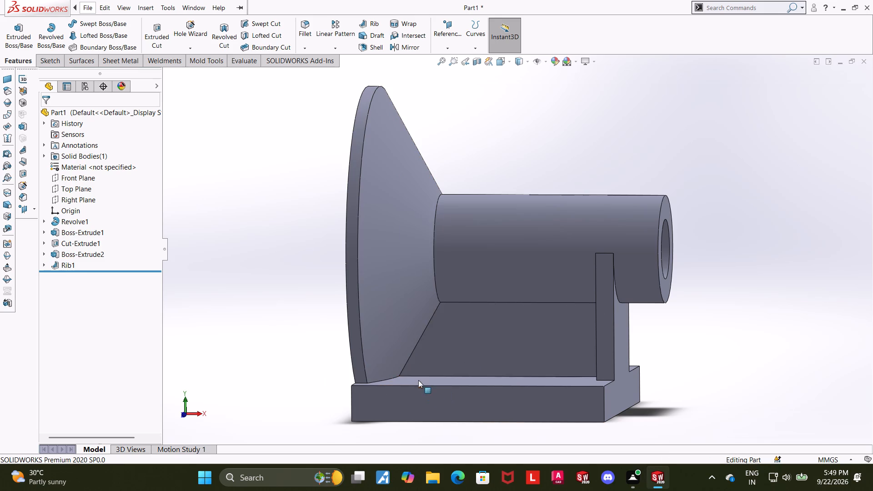
Start a sketch on the rib's side face and draw a circle about 22.5 mm in diameter near the cone end.
click(482, 346)
click(522, 316)
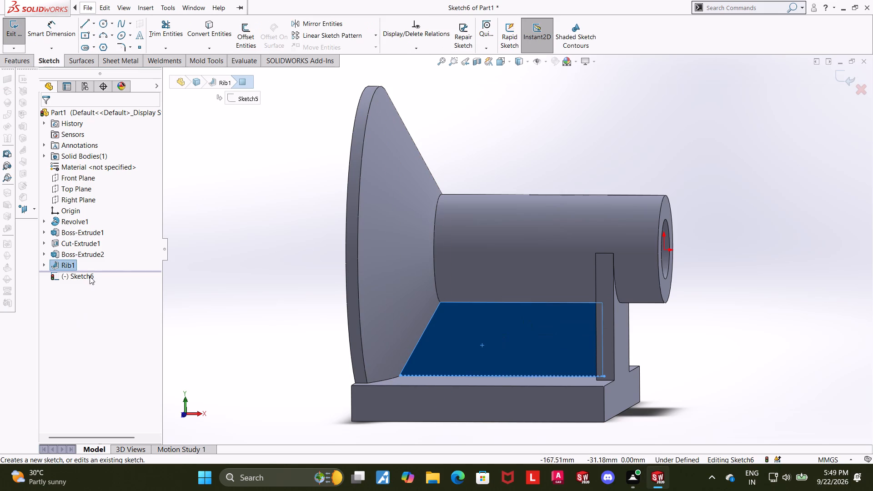
click(90, 276)
click(118, 257)
click(99, 26)
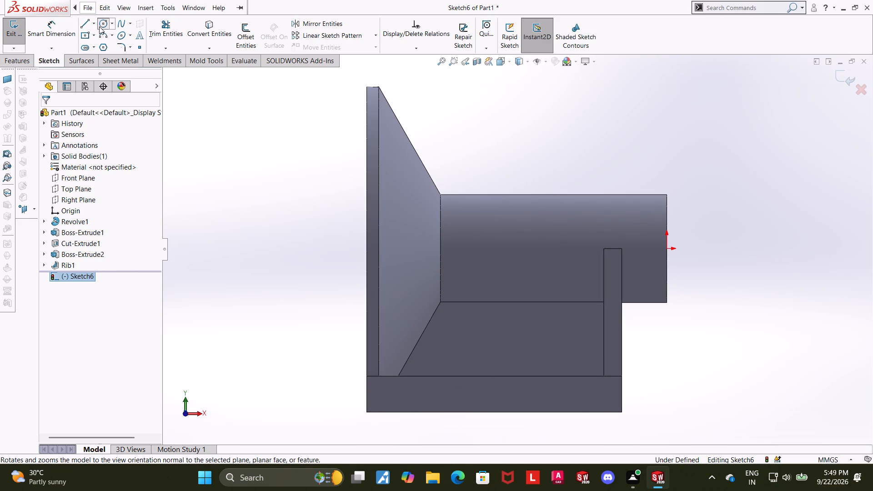
click(463, 353)
click(487, 329)
key(Escape)
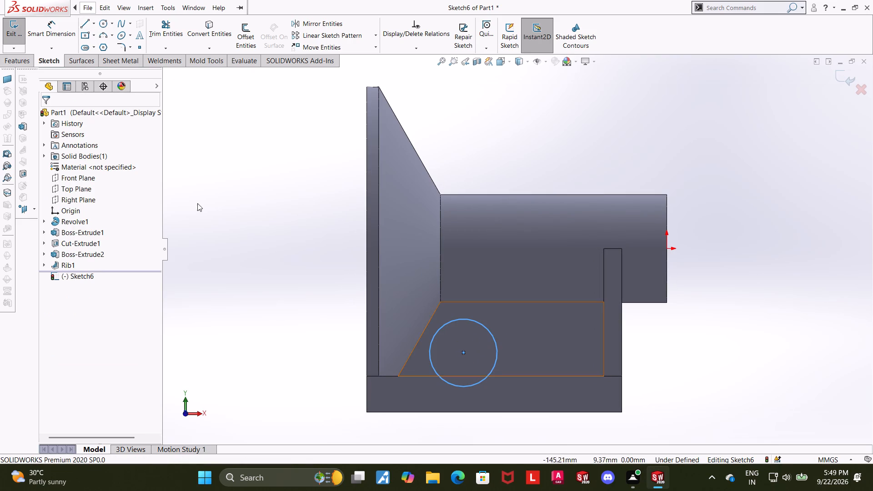
Dimension the circle's diameter as 15 mm.
click(43, 25)
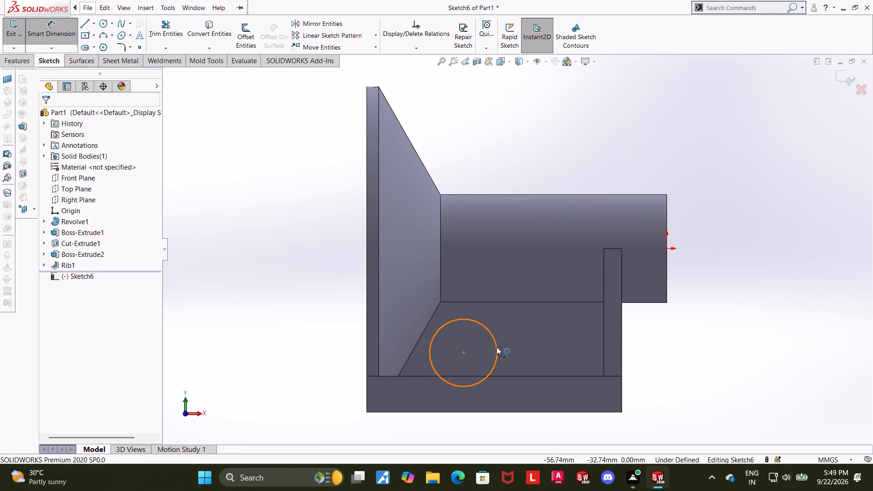
double_click(496, 346)
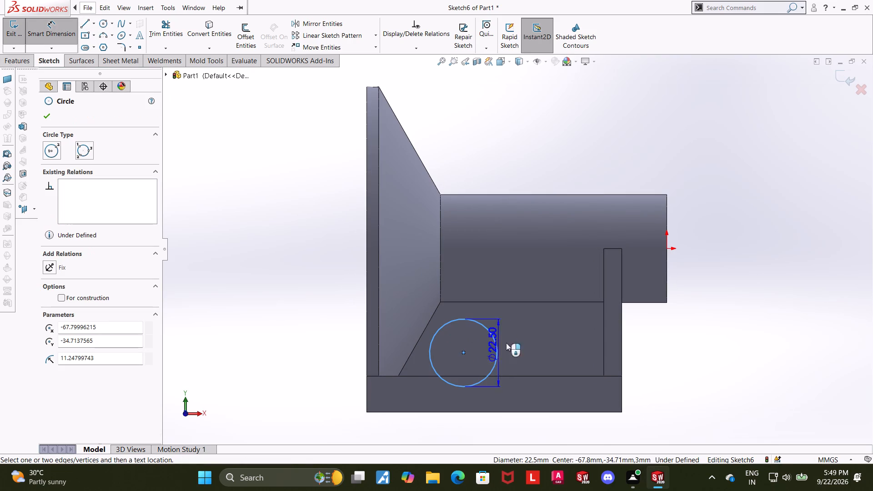
click(517, 338)
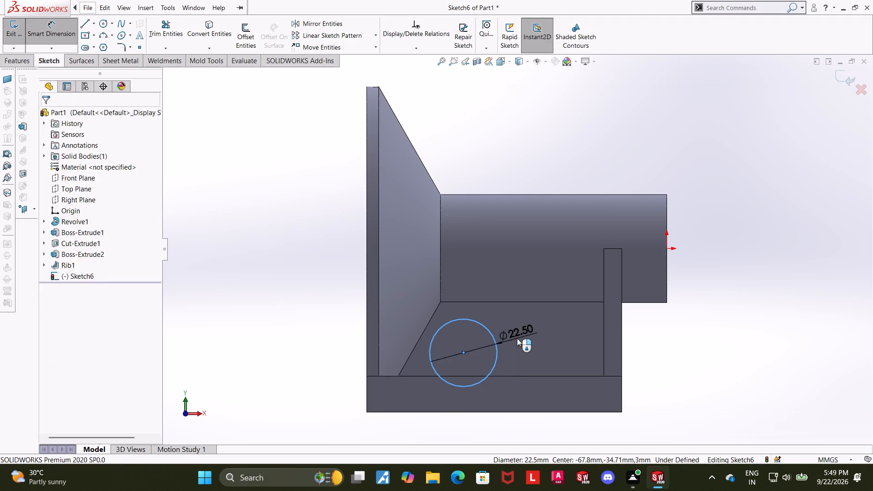
text(15)
key(Return)
key(Escape)
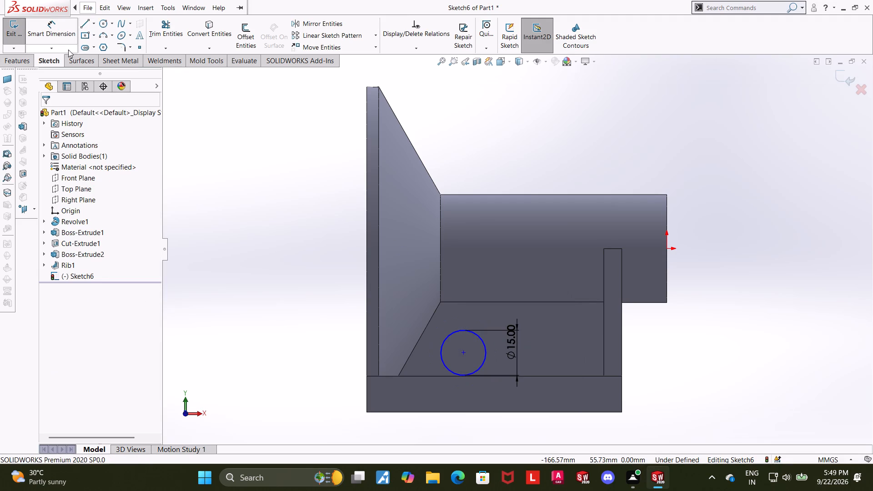
Dimension the circle's centre 47 mm horizontally from the base plate's end edge at the support side.
click(60, 21)
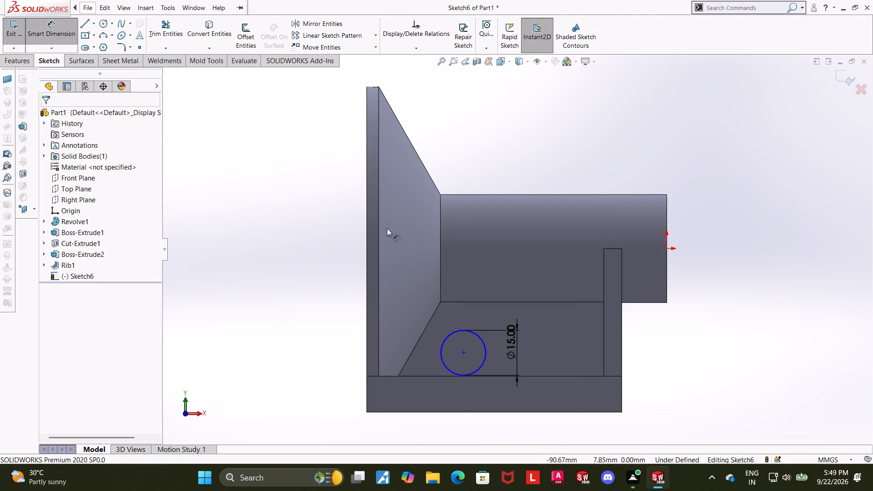
click(464, 354)
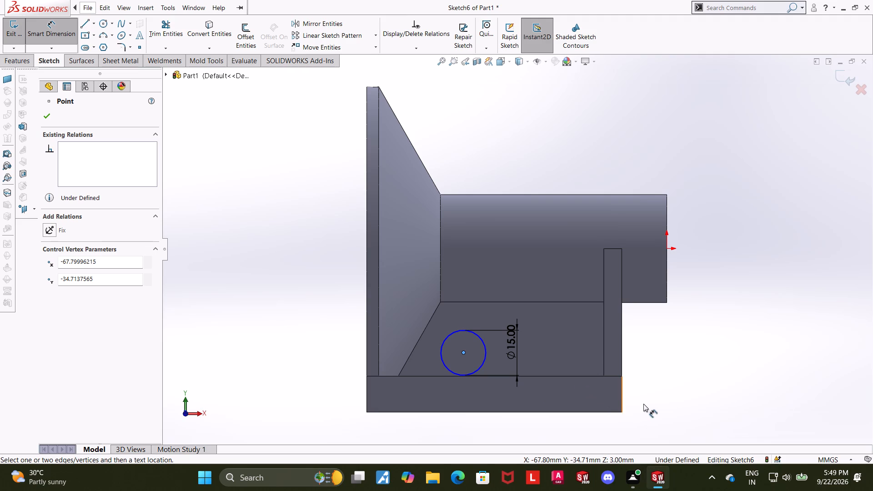
click(622, 401)
click(587, 426)
text(47)
key(Return)
key(Escape)
key(Escape)
Dimension the circle's centre 22 mm above the base plate's bottom edge and close the sketch.
click(45, 35)
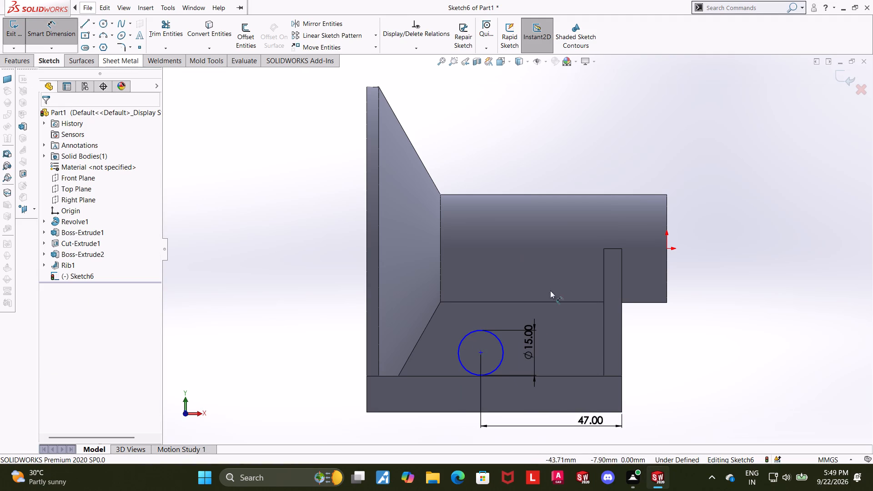
click(482, 354)
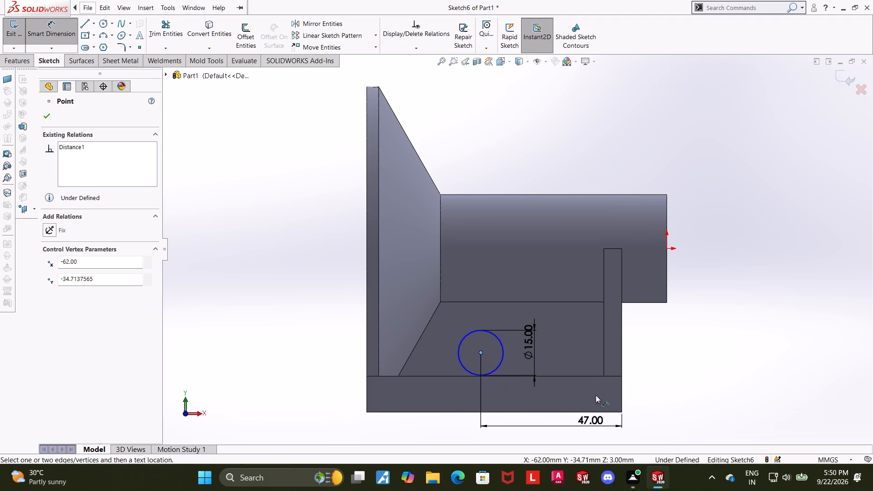
click(552, 413)
click(672, 375)
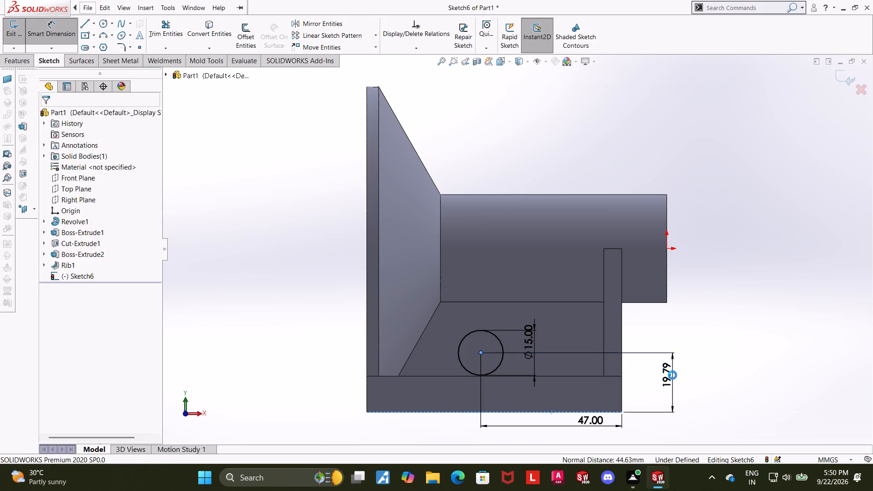
text(22)
key(Return)
key(Escape)
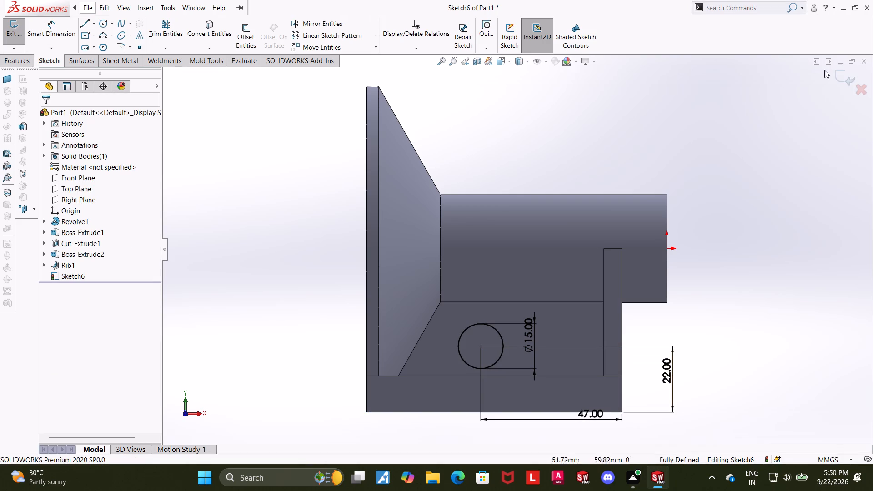
click(842, 80)
Cut the circle through the rib with an Extruded Cut using the Through All end condition.
middle_drag(775, 134, 737, 148)
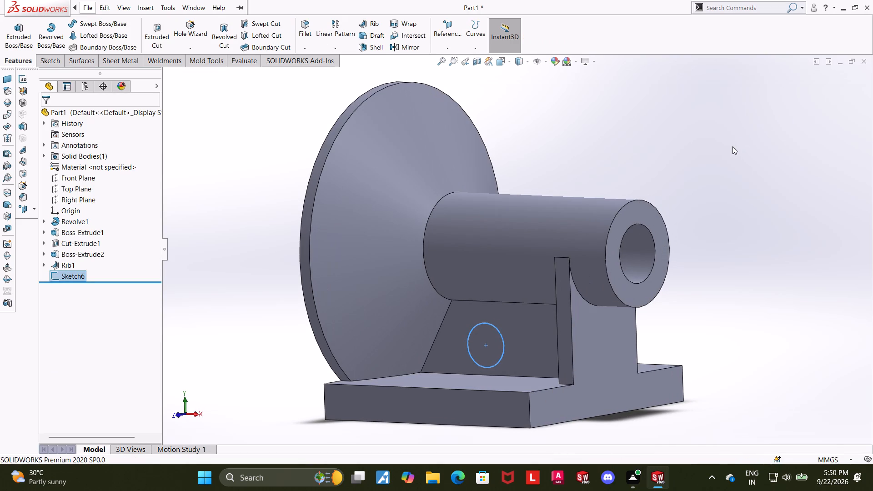
middle_drag(724, 149, 717, 151)
click(160, 30)
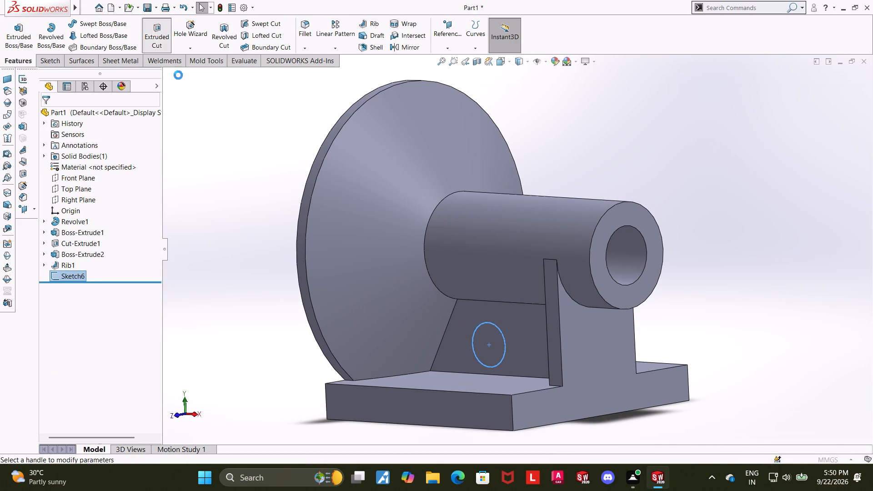
middle_drag(197, 135, 215, 142)
click(69, 176)
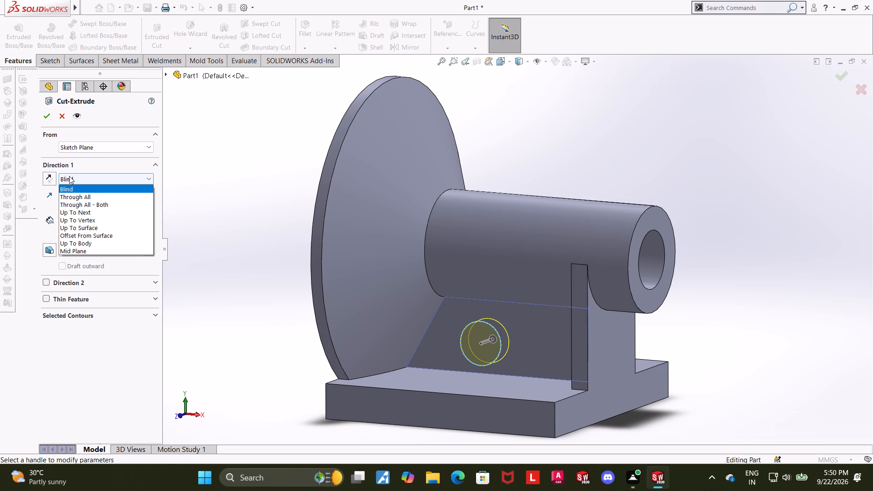
click(80, 195)
click(48, 113)
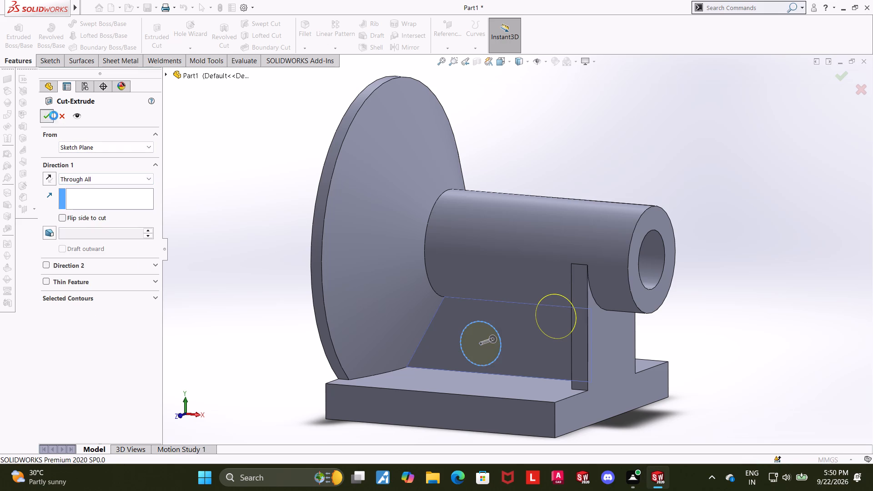
middle_drag(174, 204, 204, 212)
click(191, 215)
click(217, 273)
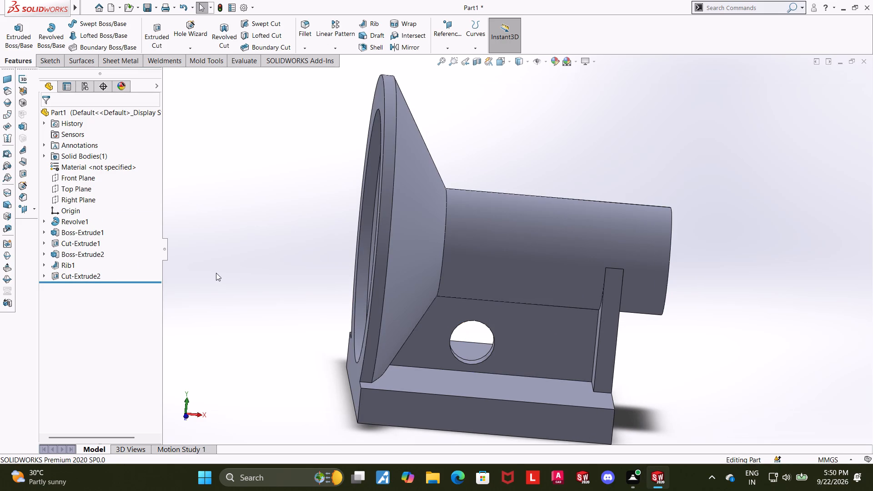
Change the rib hole cut's end condition to Up To Surface, ending at the rib's side face opposite the sketch.
middle_drag(201, 246, 355, 253)
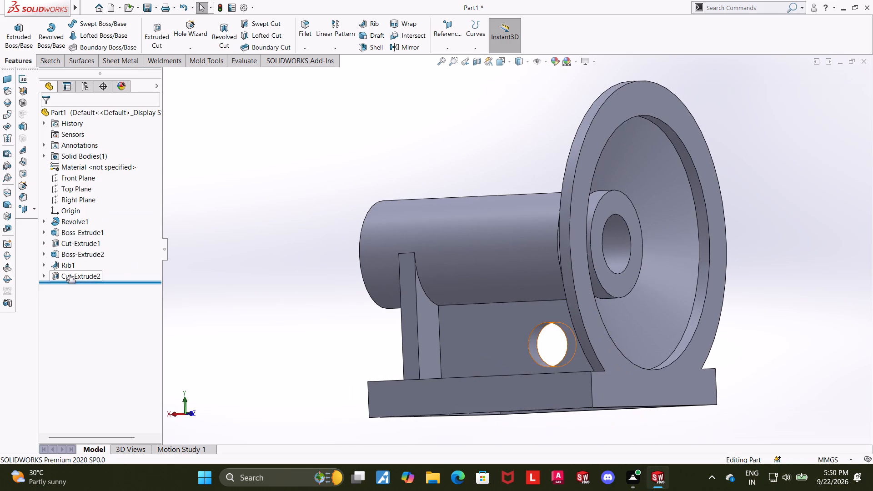
click(47, 273)
click(76, 288)
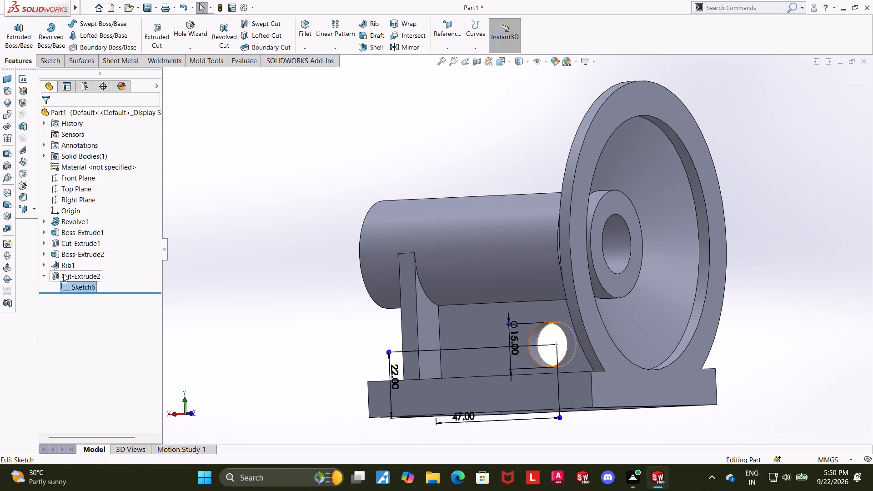
click(63, 274)
click(76, 254)
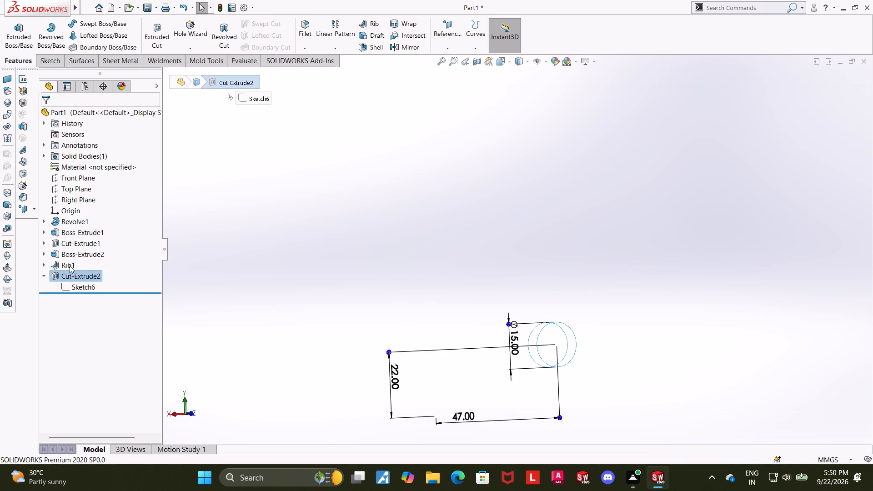
click(69, 266)
click(77, 252)
click(80, 276)
click(85, 253)
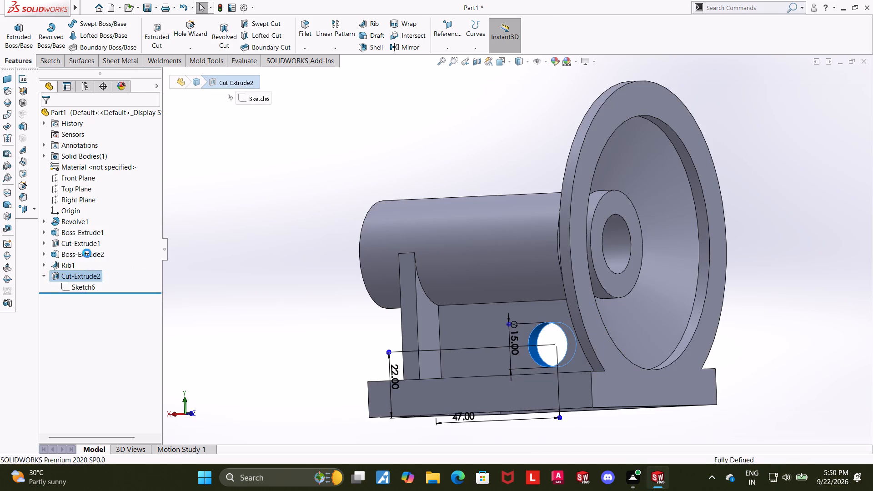
middle_drag(204, 279, 206, 298)
click(134, 184)
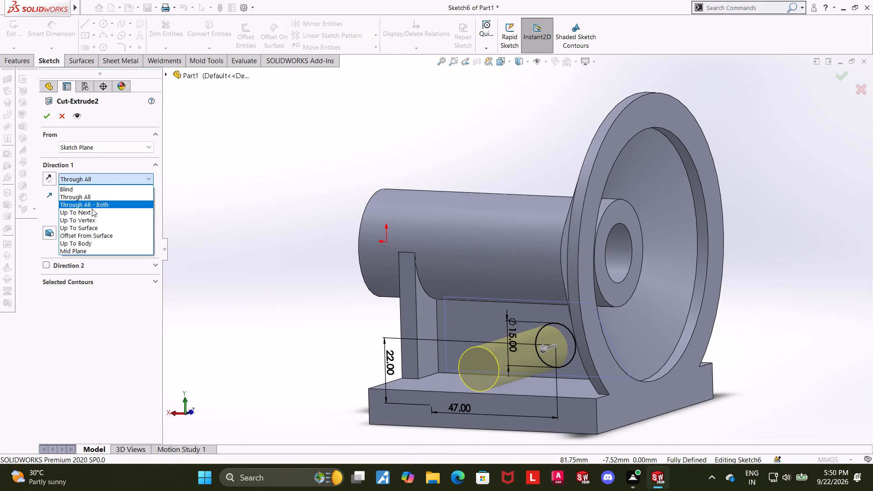
click(98, 224)
click(480, 333)
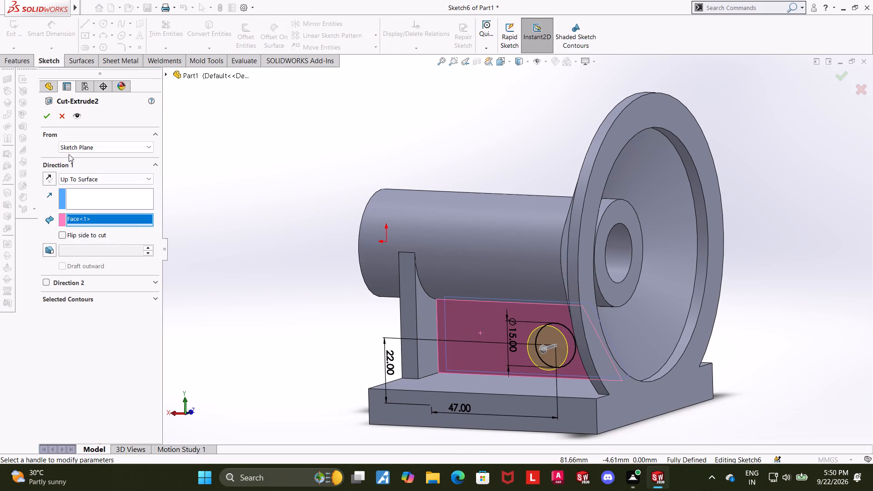
click(47, 111)
click(306, 248)
Start a sketch on the base plate's top face and draw a circle about 21 mm in diameter beside the tube.
middle_drag(196, 268, 381, 275)
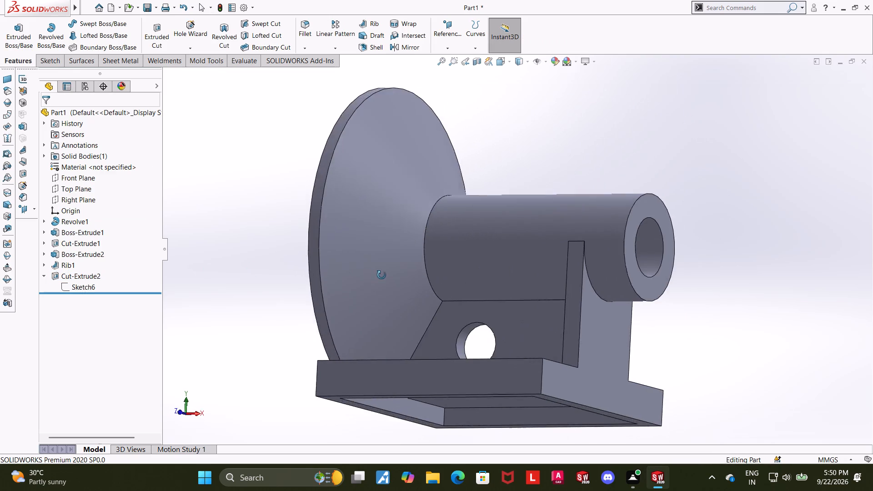
middle_drag(381, 275, 346, 282)
scroll(581, 267, up, 4)
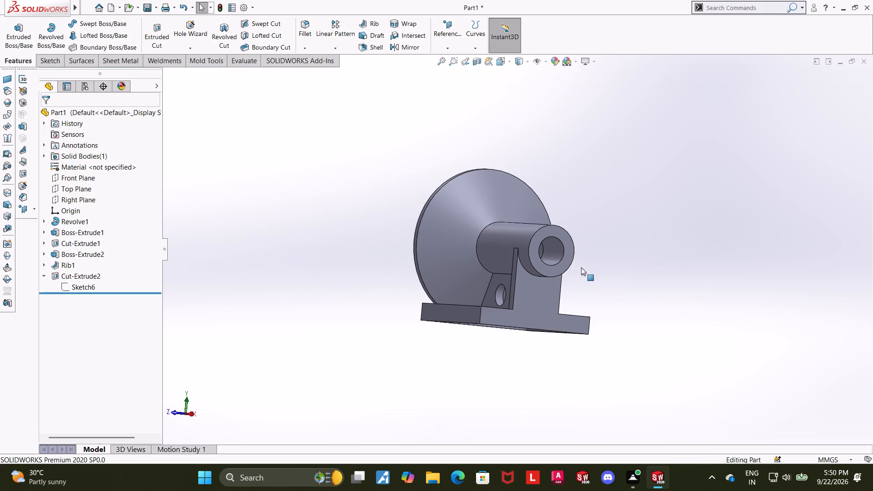
middle_drag(633, 249, 628, 338)
click(463, 301)
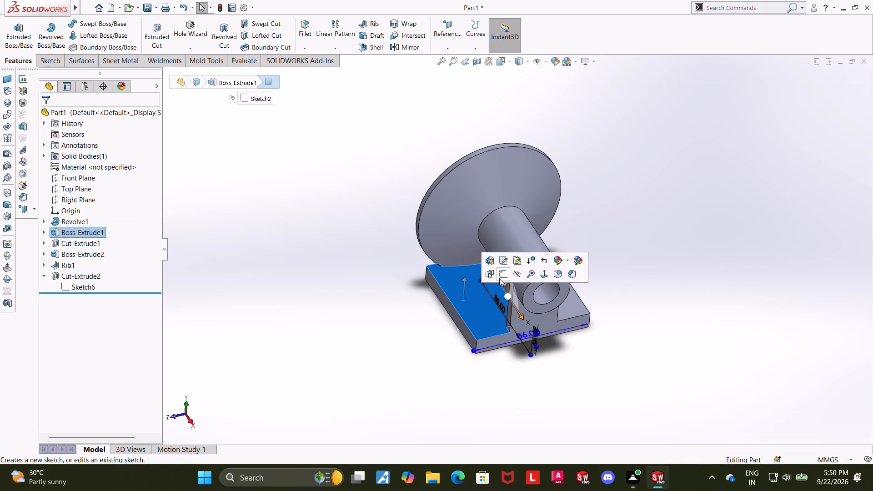
click(503, 271)
click(87, 299)
click(110, 286)
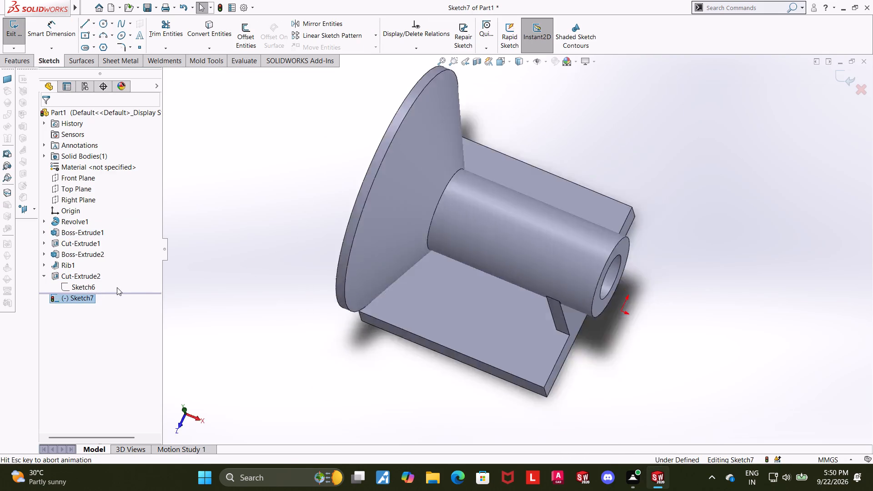
click(105, 27)
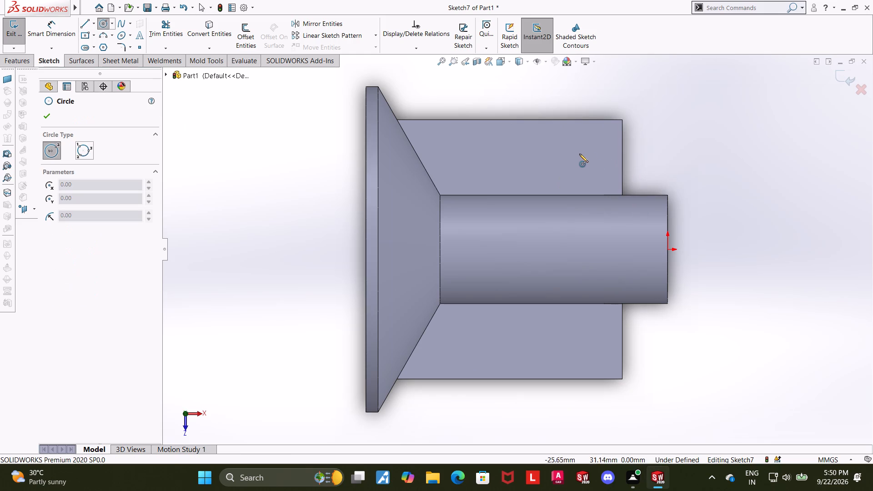
click(571, 153)
click(599, 139)
key(Escape)
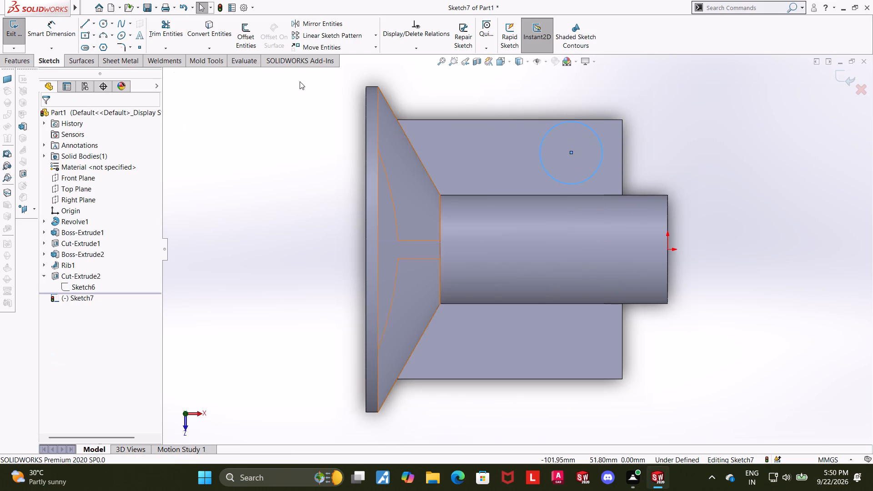
key(Escape)
Dimension the circle's diameter as 9 mm.
click(55, 26)
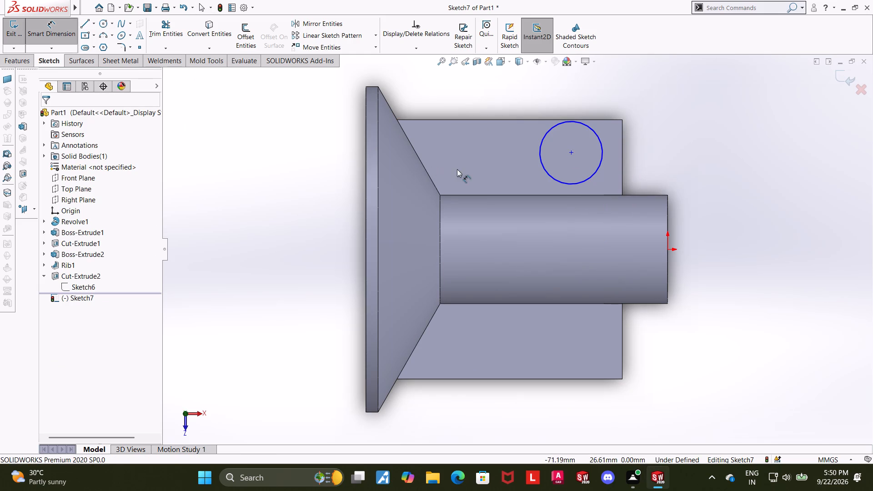
click(540, 159)
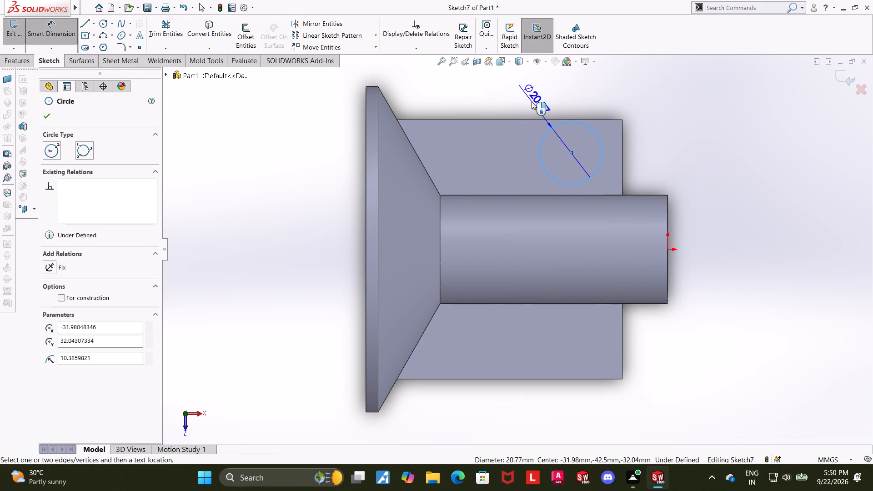
click(532, 101)
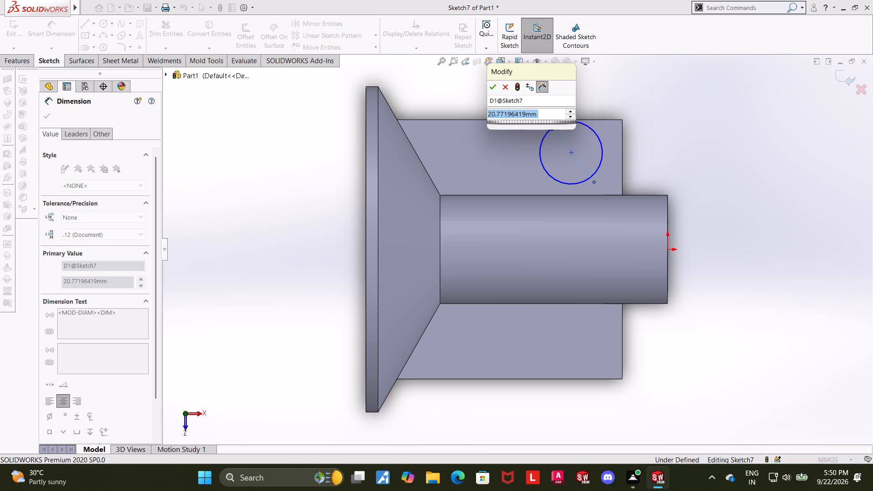
key(9)
key(Return)
key(Escape)
key(Escape)
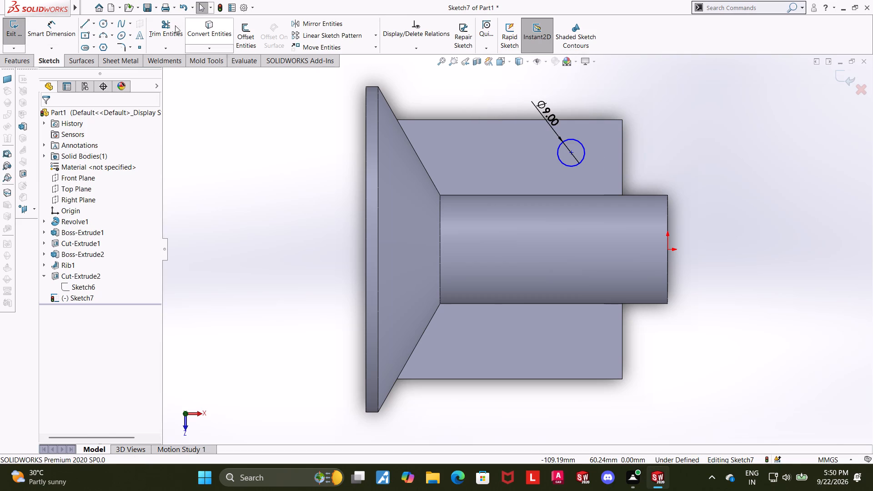
Draw a second circle on the base plate across the tube, with its centre roughly in line with the first.
click(103, 22)
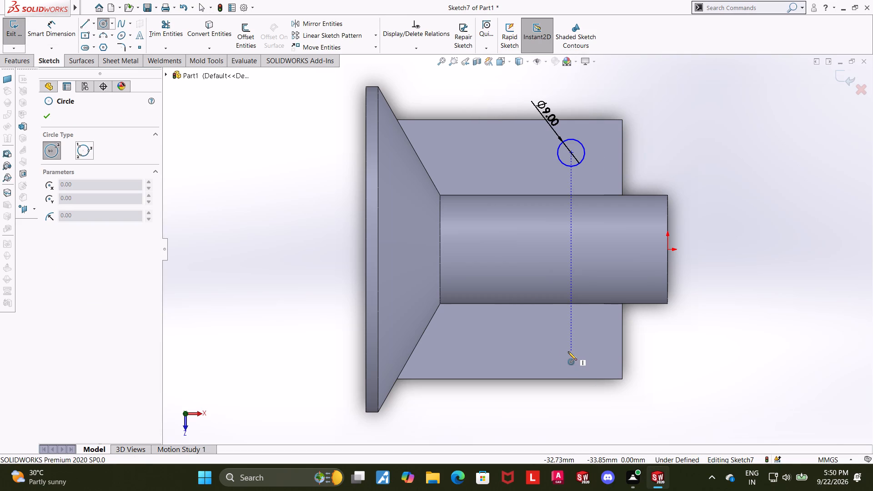
click(570, 351)
click(583, 345)
key(Escape)
key(Escape)
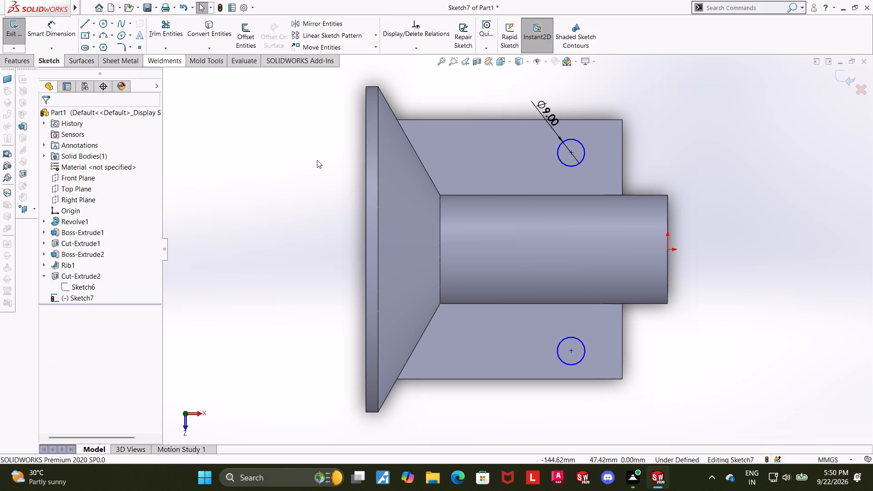
Add an Equal relation between the two base plate circles.
click(577, 365)
ctrl+click(574, 165)
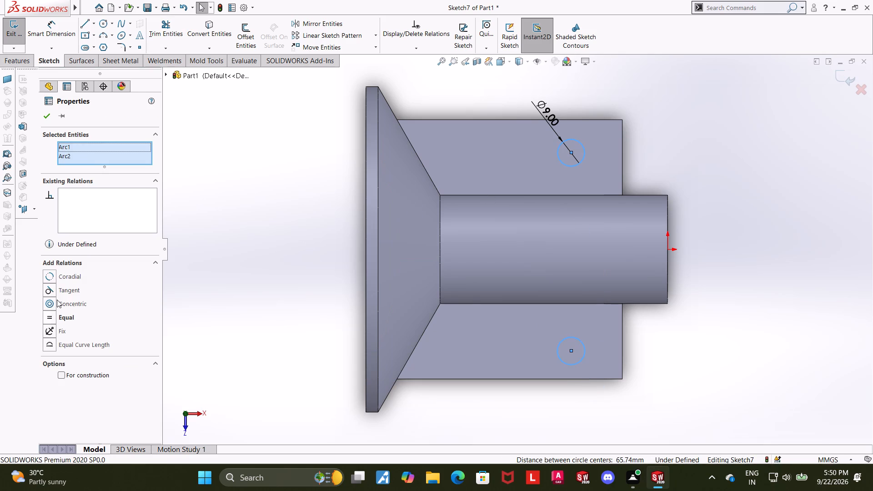
click(49, 321)
click(42, 113)
key(Escape)
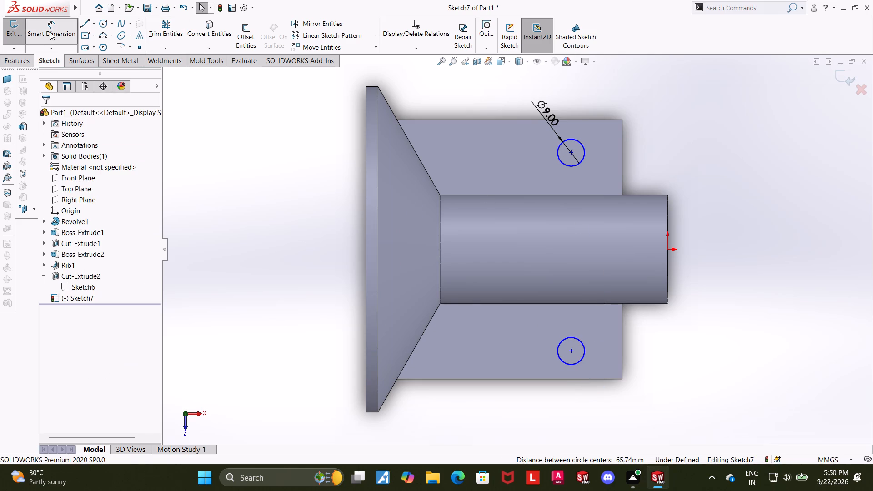
Dimension the distance between the two circle centres as 60 mm.
click(50, 32)
click(572, 155)
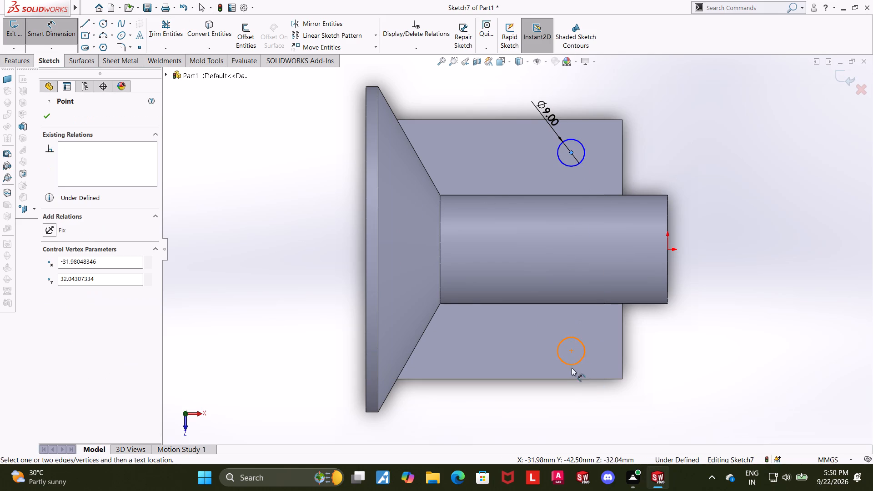
click(572, 352)
click(717, 294)
text(60)
key(Return)
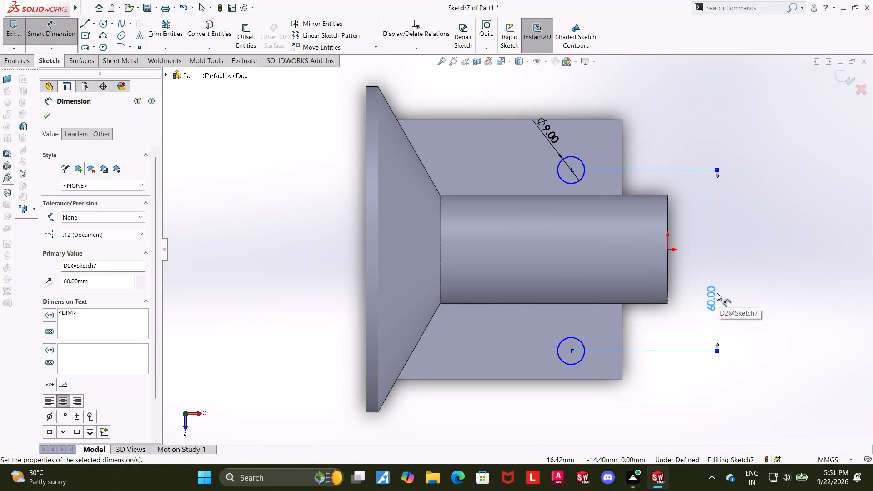
key(Escape)
key(Escape)
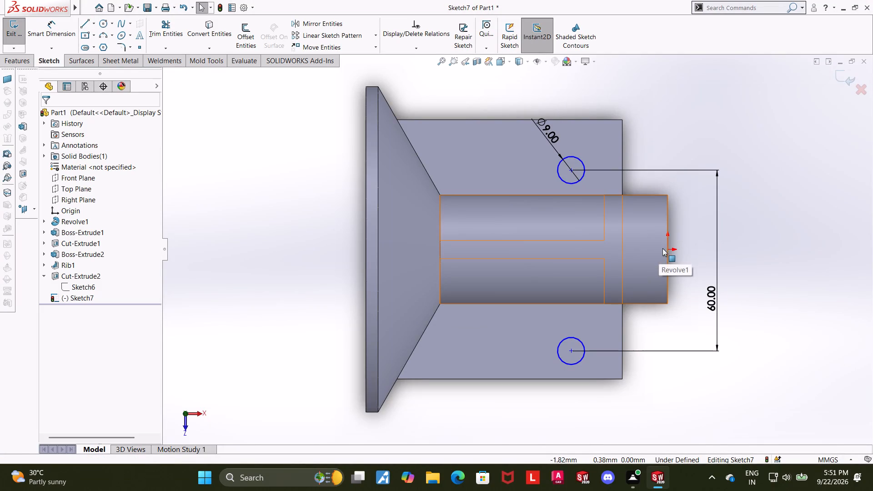
Dimension the second circle's centre 30 mm from the origin, across the tube axis.
click(36, 27)
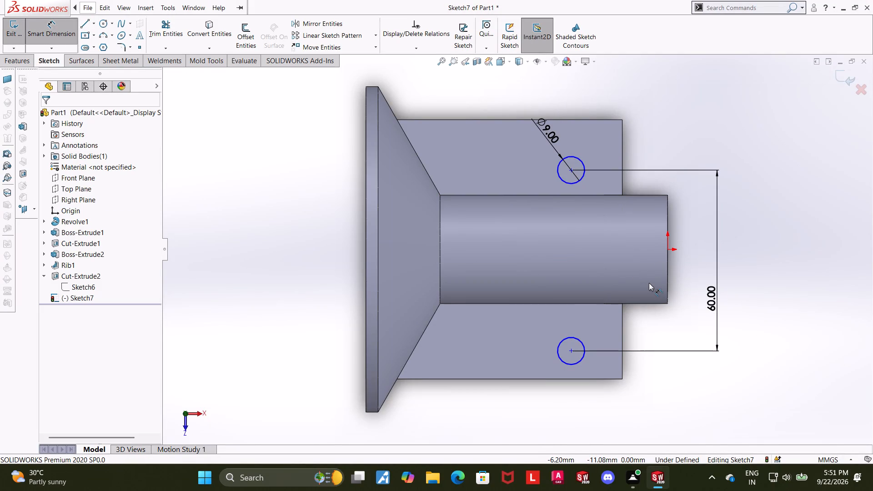
click(667, 251)
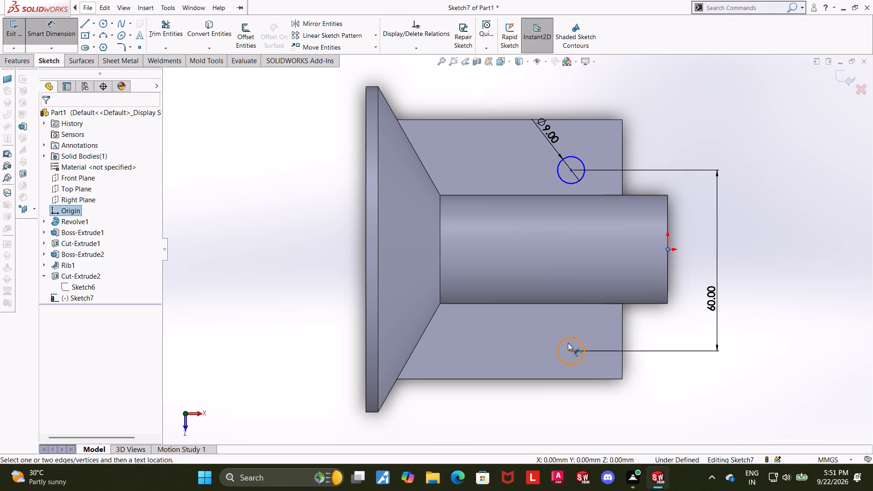
click(570, 351)
click(760, 305)
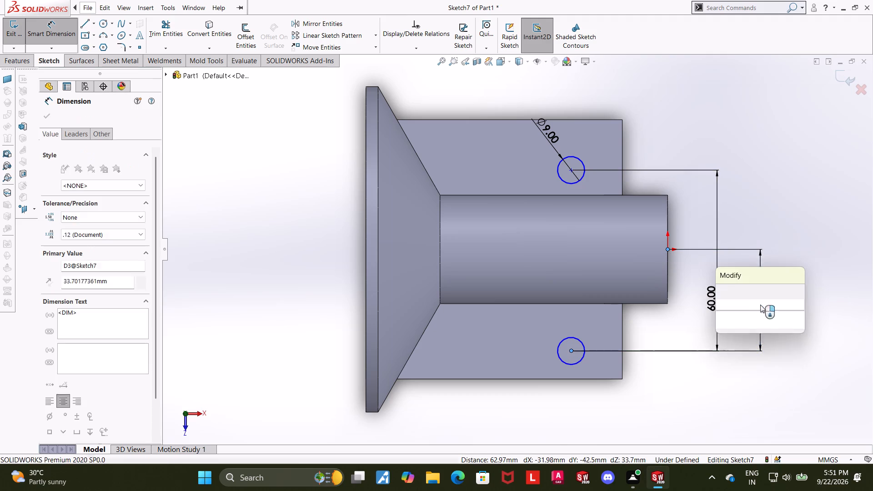
text(30)
key(Return)
key(Escape)
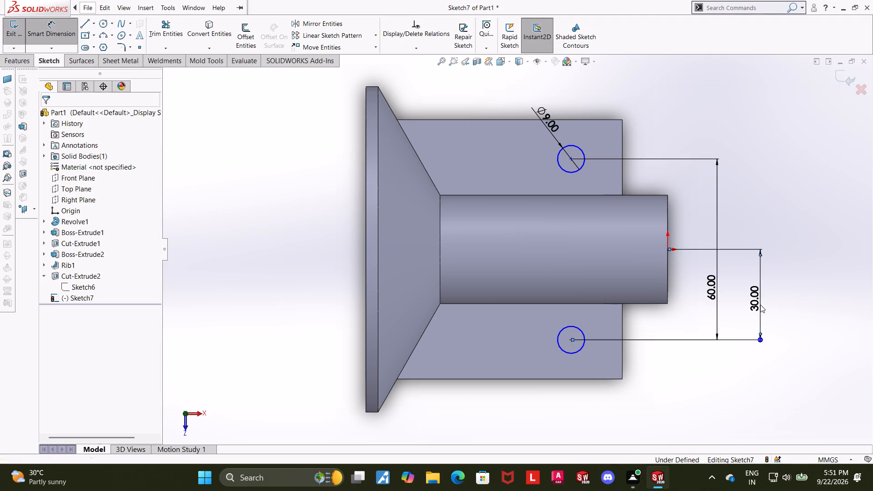
Dimension the first circle's centre 62 mm from the outer face of the large flange.
click(42, 33)
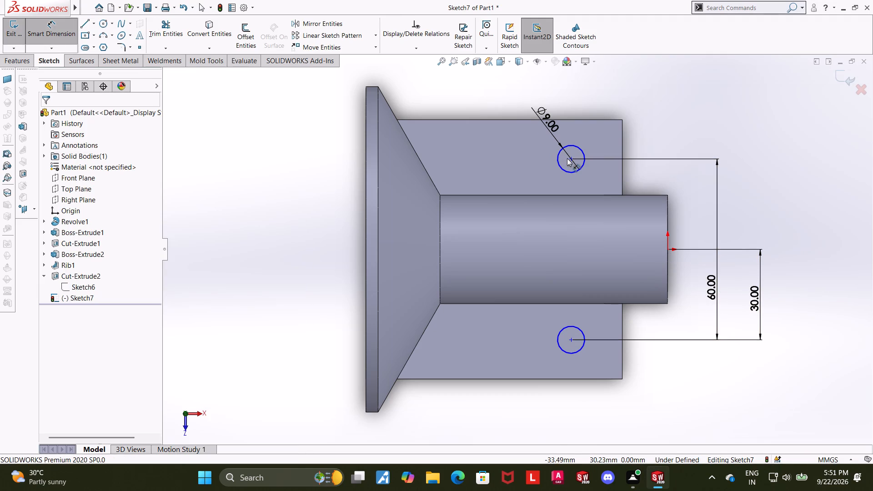
click(570, 158)
click(365, 162)
scroll(399, 122, up, 2)
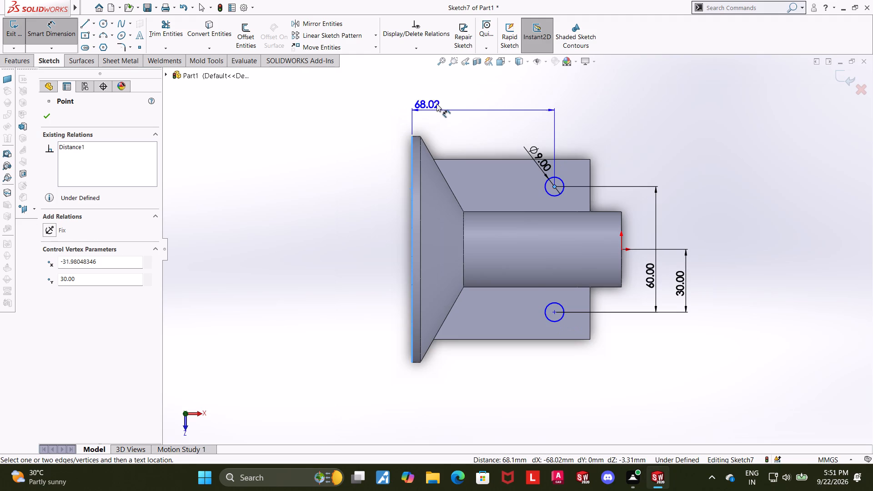
click(437, 107)
text(62)
key(Return)
key(Escape)
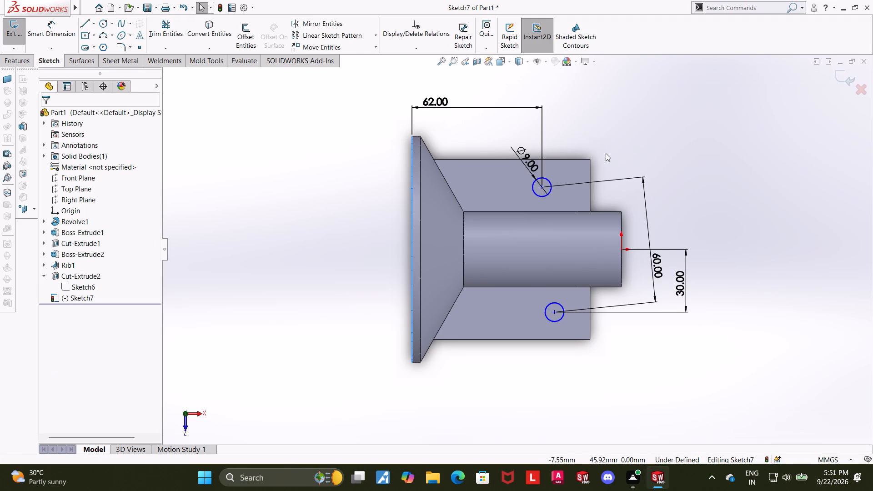
Add a Vertical relation between the two circle centres.
ctrl+click(542, 188)
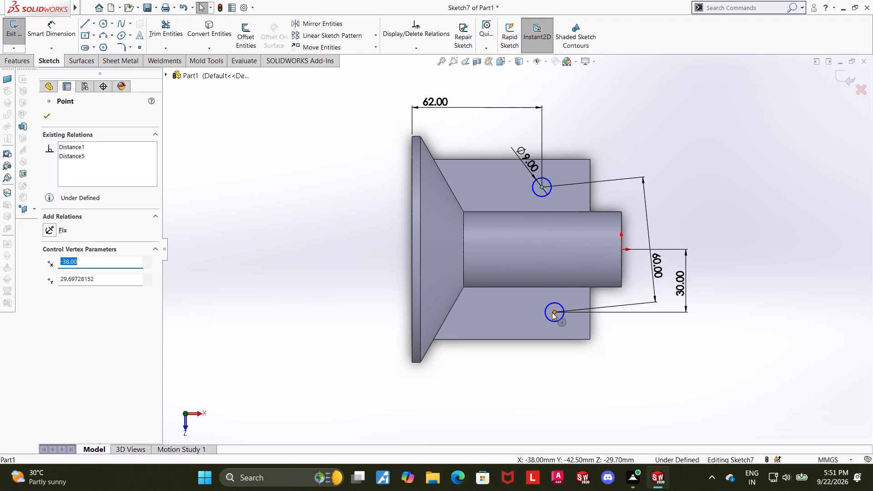
ctrl+click(553, 311)
click(52, 290)
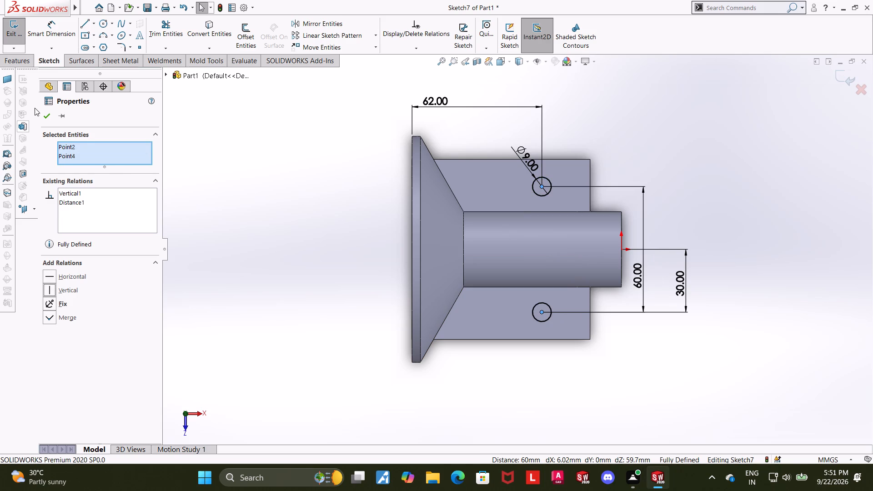
click(50, 116)
click(833, 312)
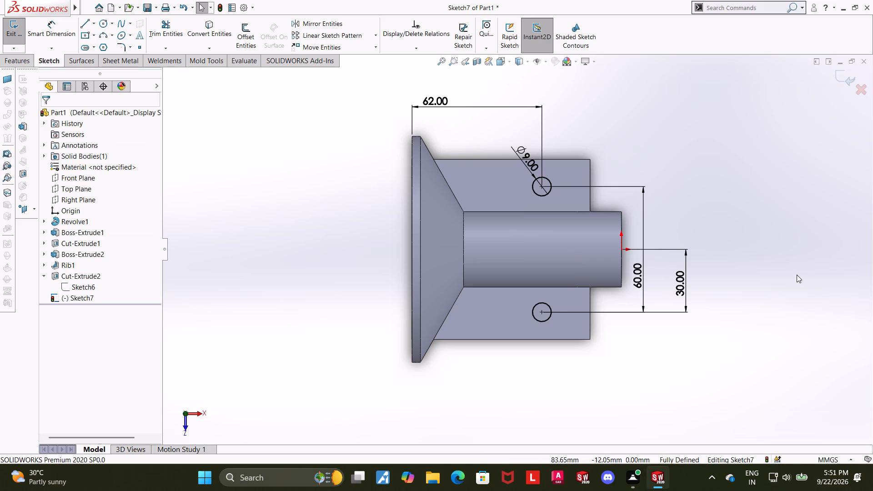
click(759, 240)
Sketch a circle about 21 mm in diameter concentric with the first 9 mm circle.
click(105, 24)
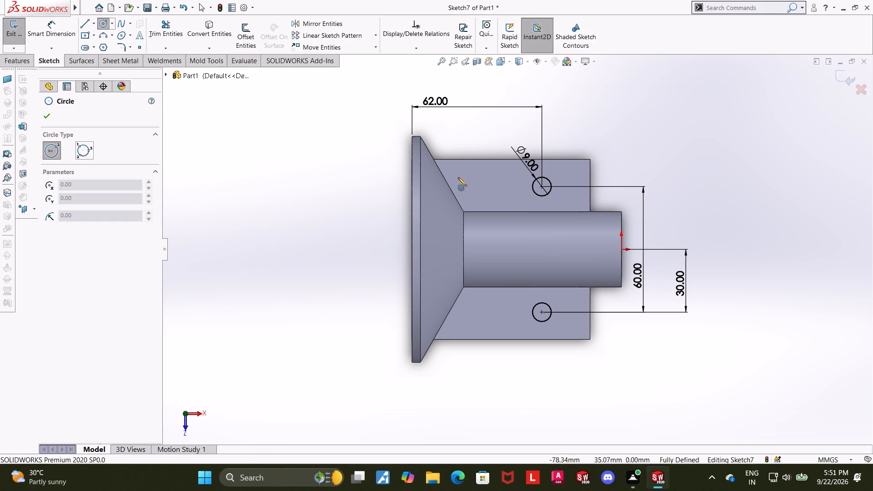
click(541, 187)
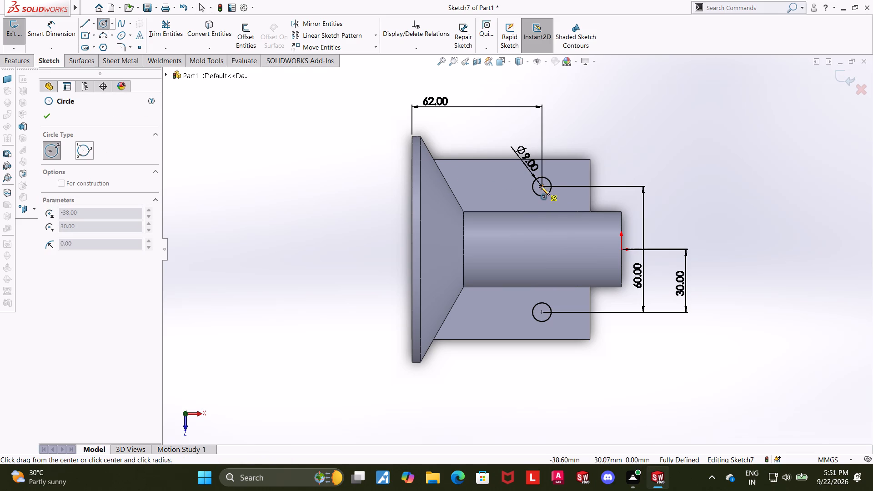
click(562, 177)
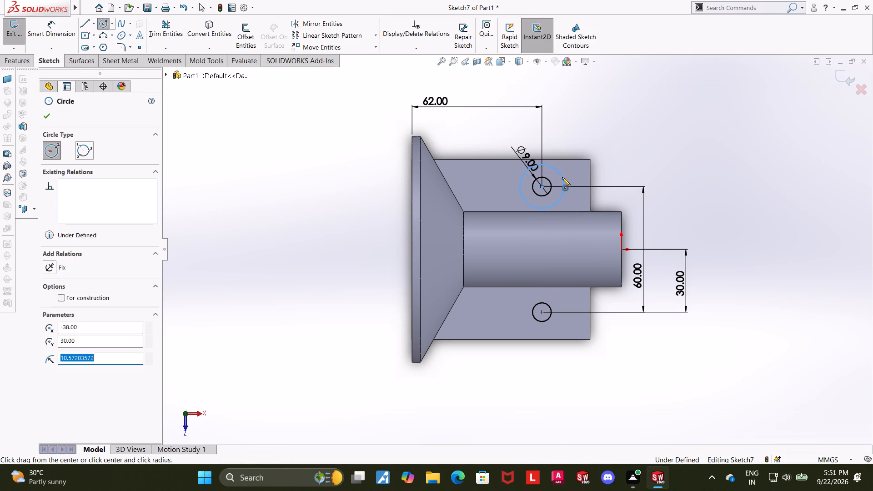
key(Escape)
key(Escape)
Dimension the outer concentric circle's diameter as 22 mm.
scroll(589, 161, down, 2)
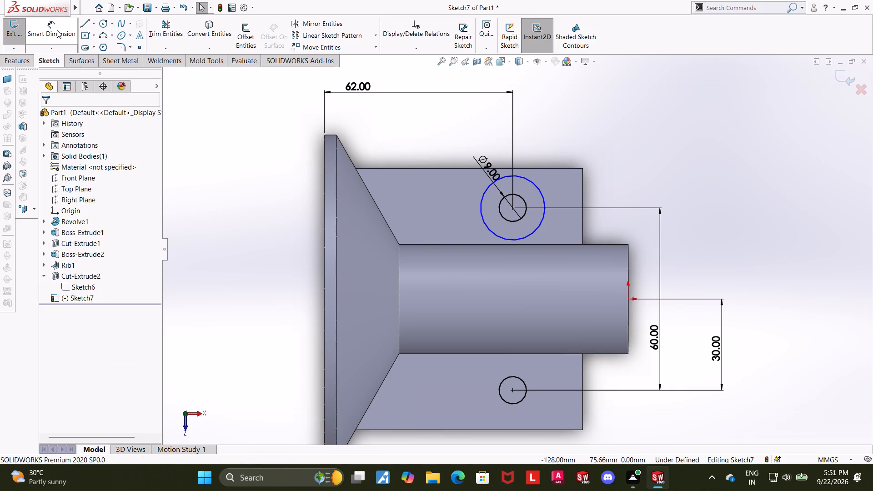
click(56, 30)
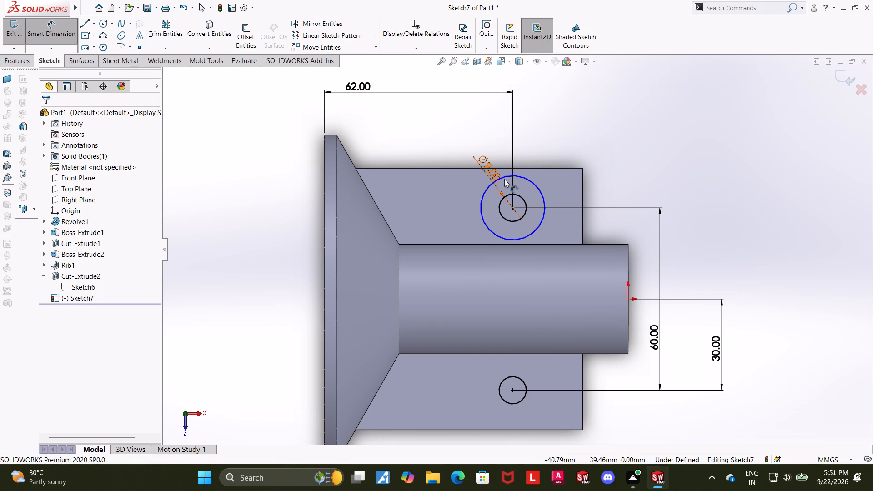
click(532, 180)
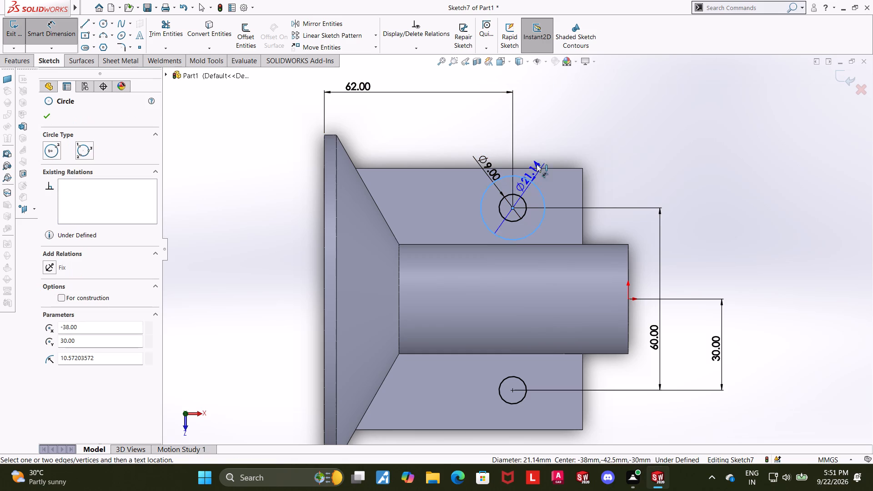
click(531, 130)
text(22)
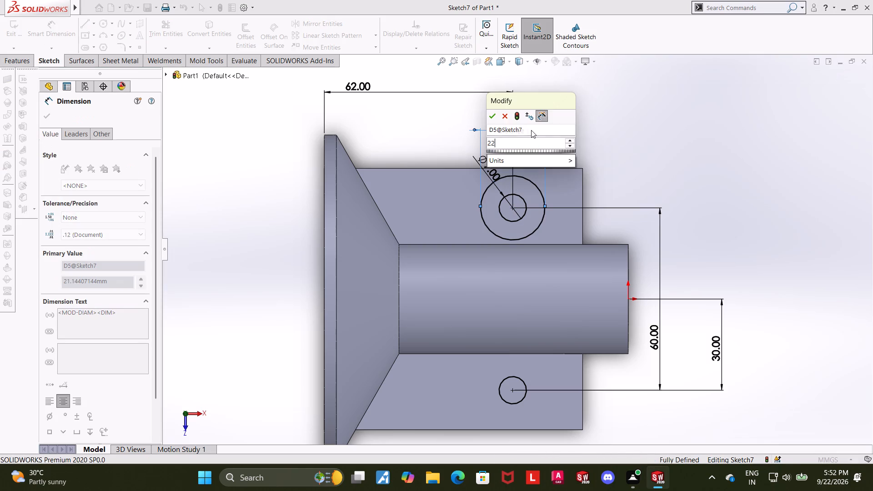
key(Return)
key(Escape)
key(Escape)
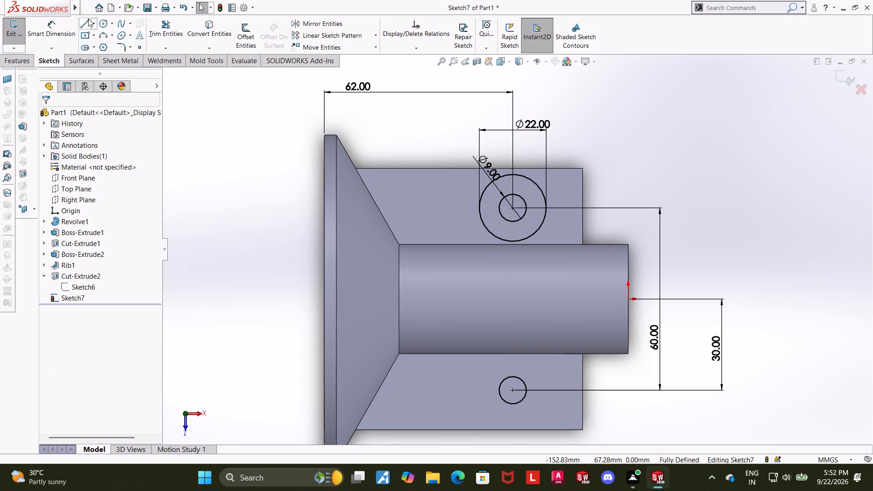
Sketch three connected lines joining the 22 mm circle's two side quadrants, with legs about 26 mm long toward the tube axis.
click(88, 19)
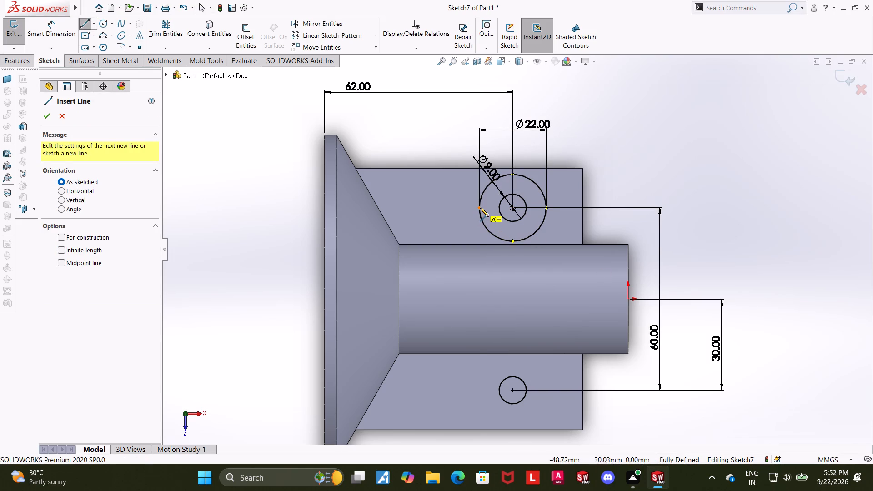
click(479, 207)
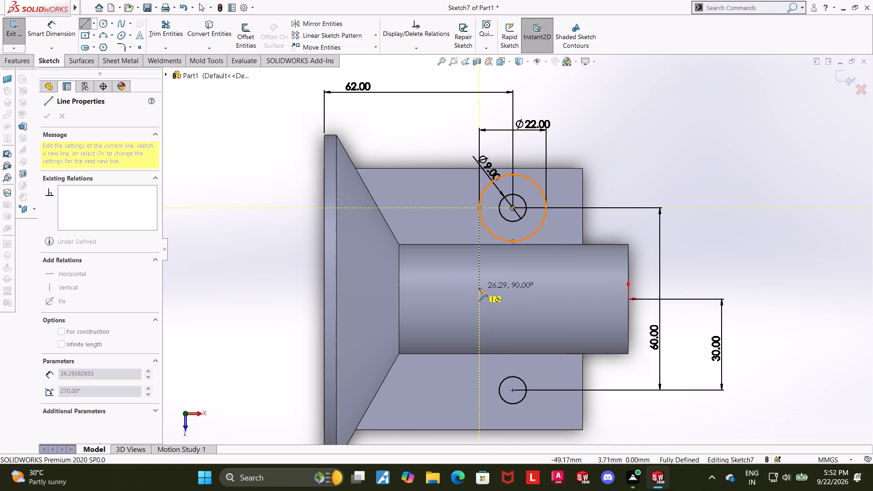
click(479, 288)
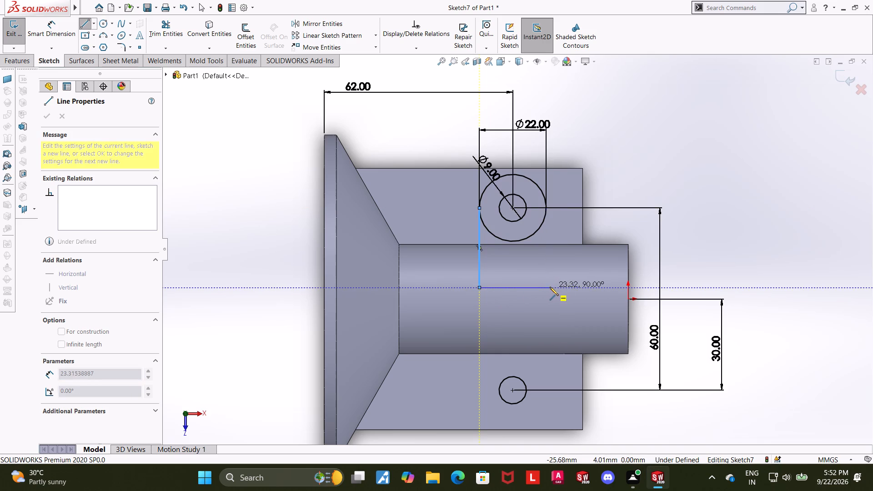
click(547, 287)
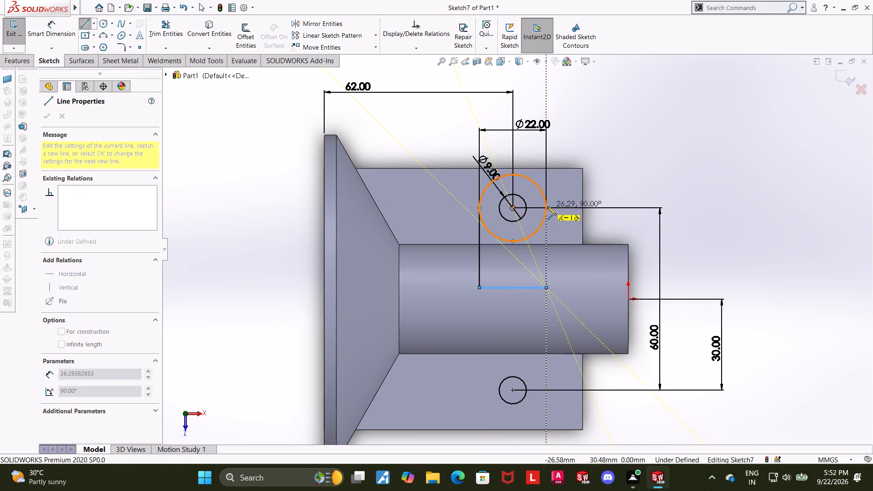
click(546, 206)
key(Escape)
key(Escape)
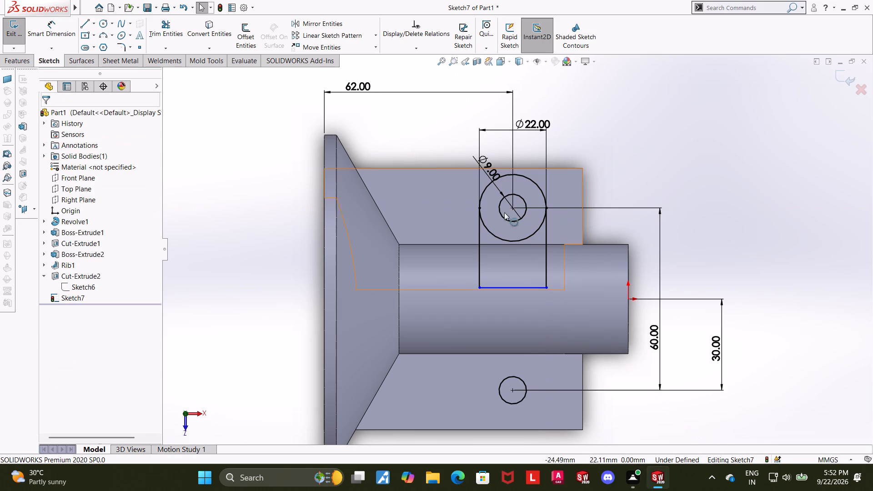
key(Escape)
Trim away the half of the 22 mm circle that lies between the two straight legs.
click(165, 29)
scroll(503, 225, down, 3)
drag(506, 236, 505, 261)
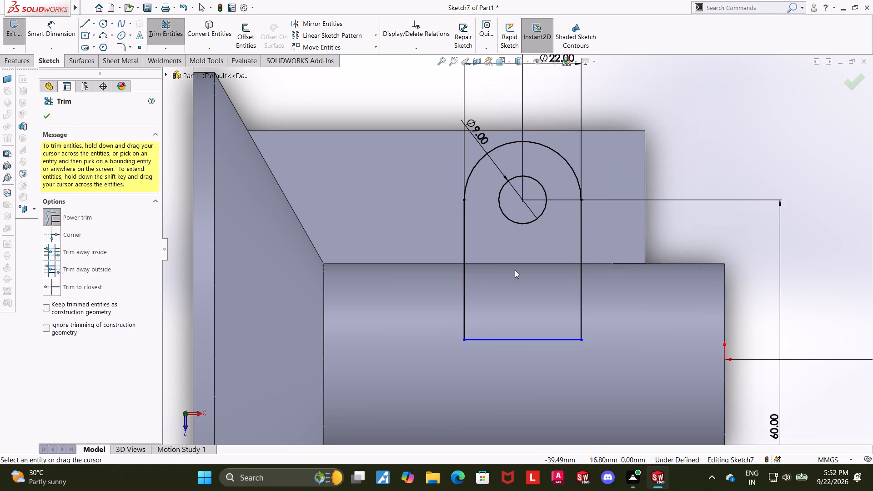
key(Escape)
scroll(521, 271, up, 3)
key(Escape)
key(Escape)
Switch the model display style to wireframe.
click(521, 60)
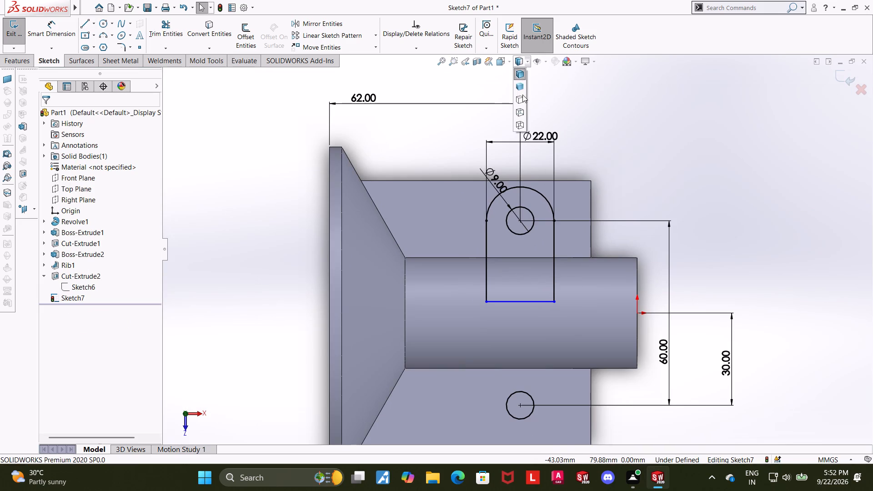
click(521, 122)
Add a Collinear relation between the first profile's closing line and the adjacent rib edge.
scroll(532, 321, down, 2)
key(Escape)
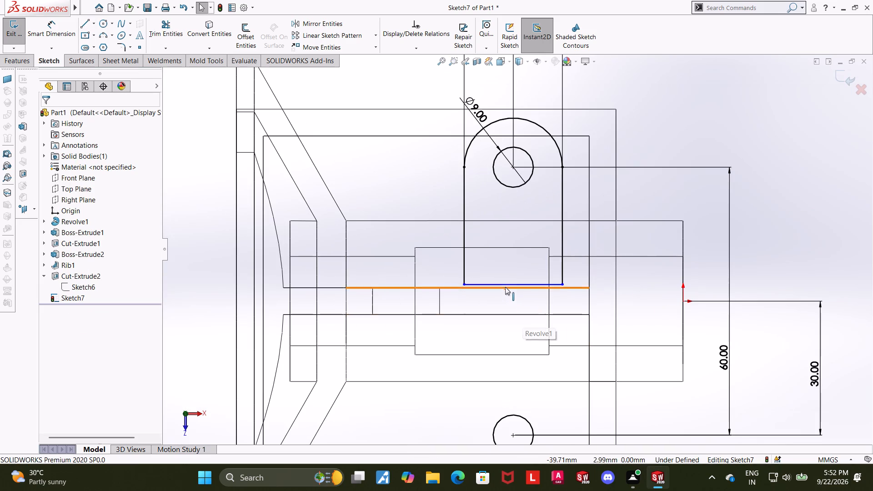
click(505, 286)
ctrl+click(506, 289)
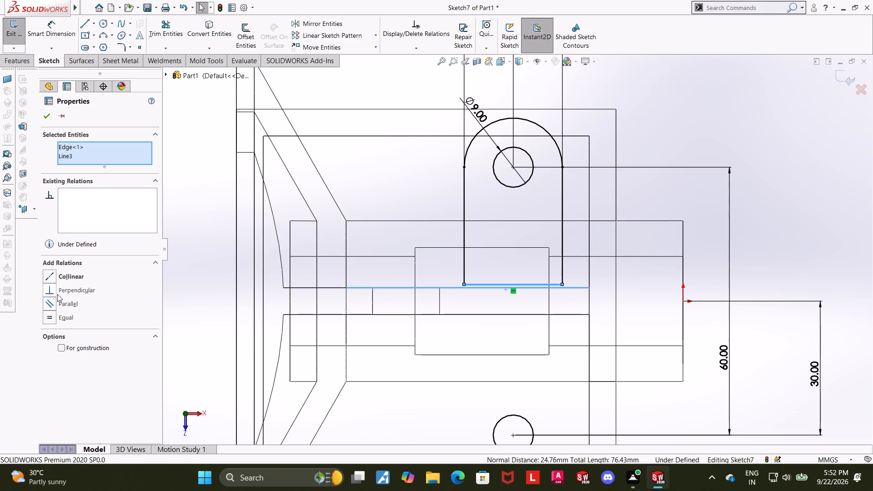
click(52, 277)
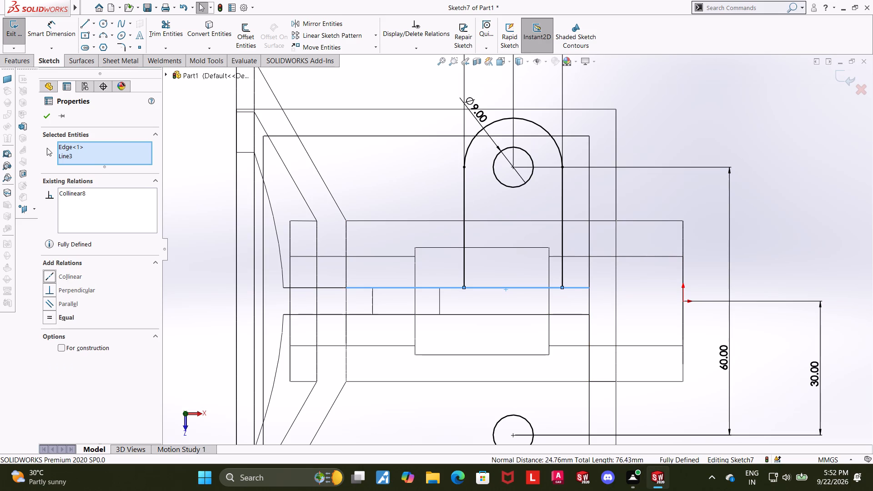
click(49, 120)
scroll(726, 226, up, 4)
click(741, 226)
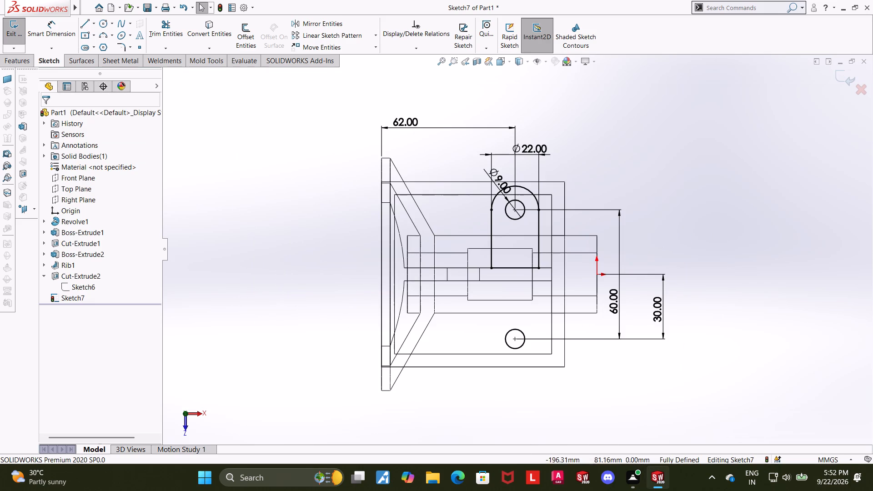
Sketch a three-point arc with a 22 mm span around the outer side of the second 9 mm circle.
scroll(631, 251, down, 2)
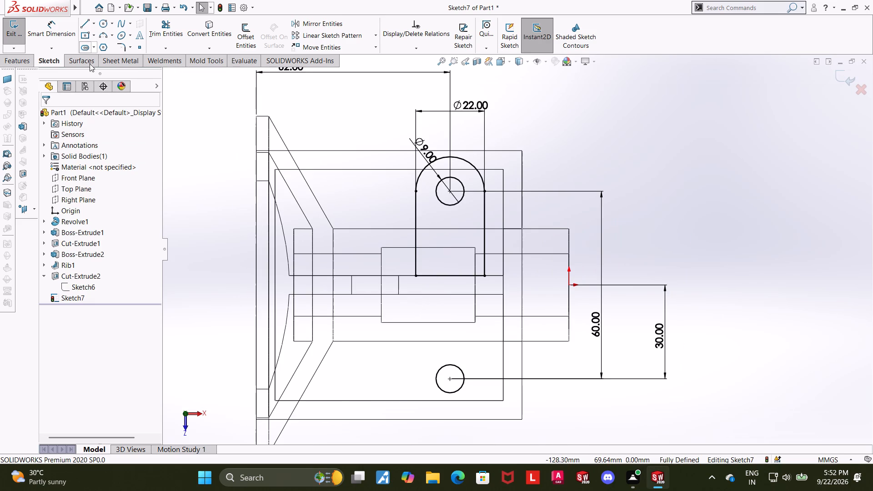
click(88, 25)
key(Escape)
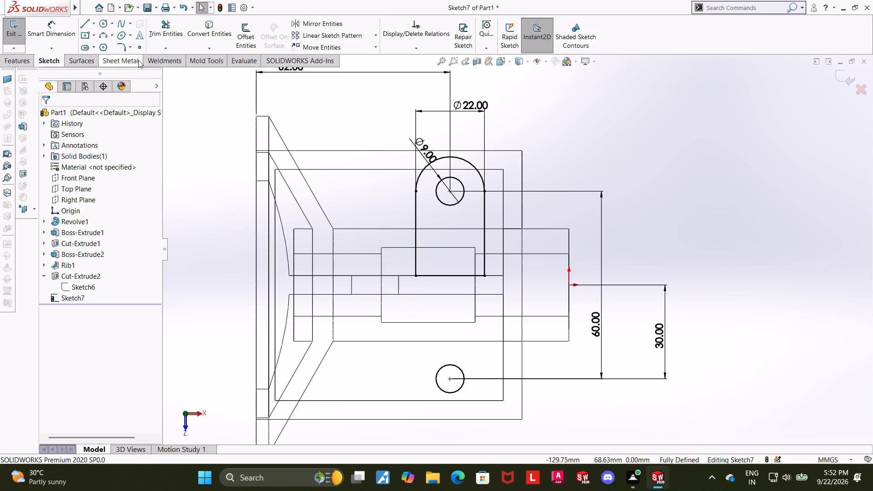
click(105, 40)
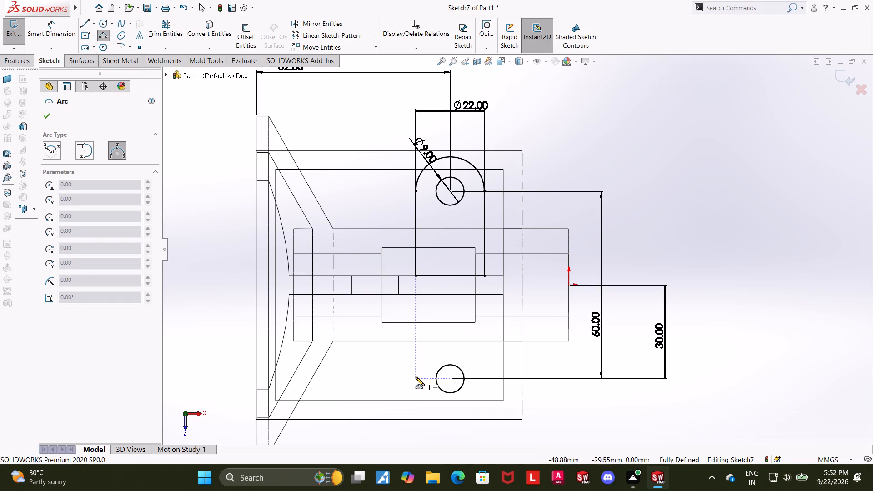
click(415, 377)
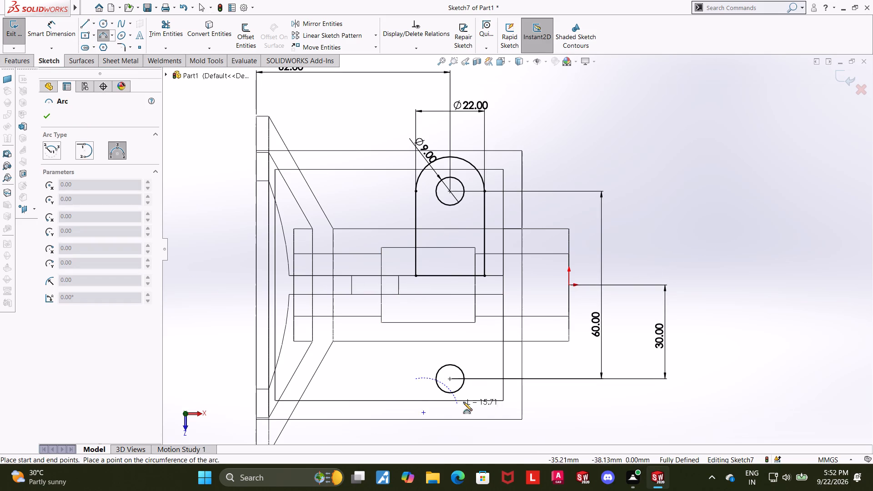
click(483, 379)
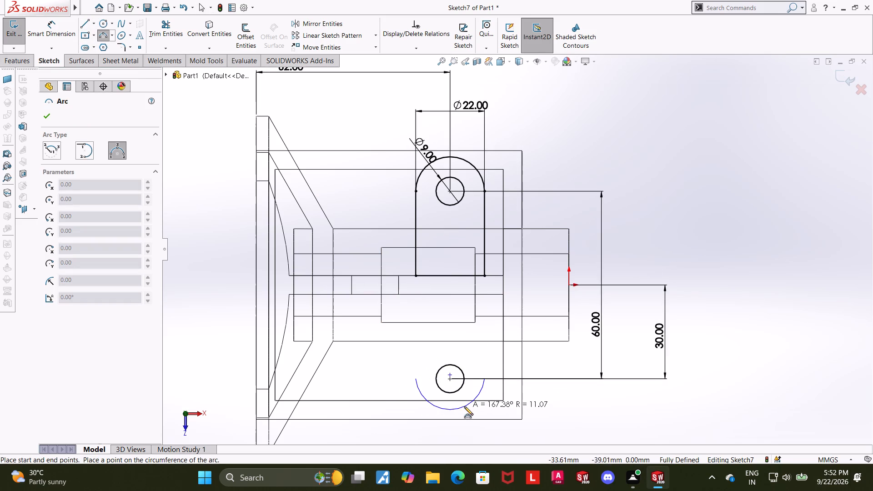
click(464, 411)
key(Escape)
key(Escape)
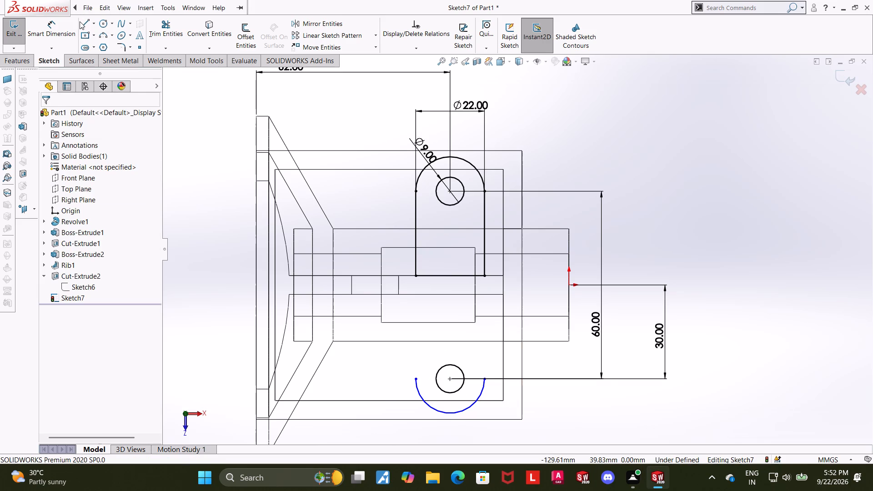
Close the second profile with three lines from the arc's ends, with legs 27 mm long reaching the nearer rib edge.
click(80, 21)
click(416, 377)
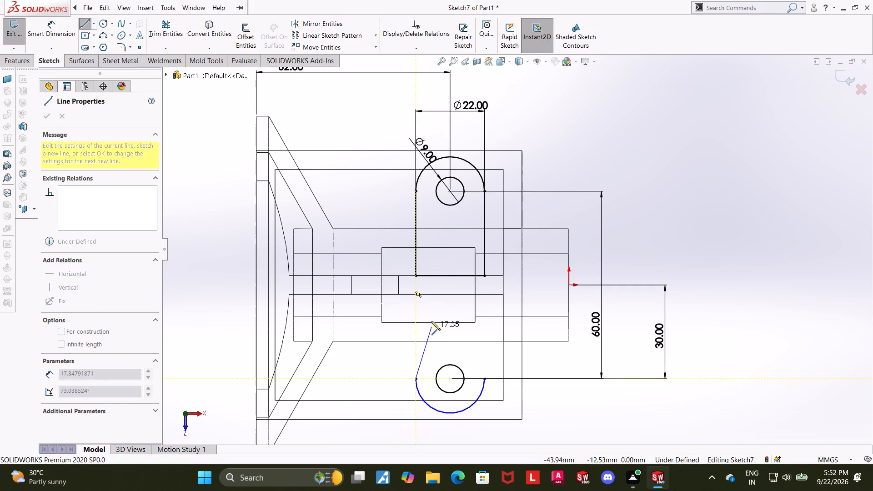
click(414, 292)
click(484, 294)
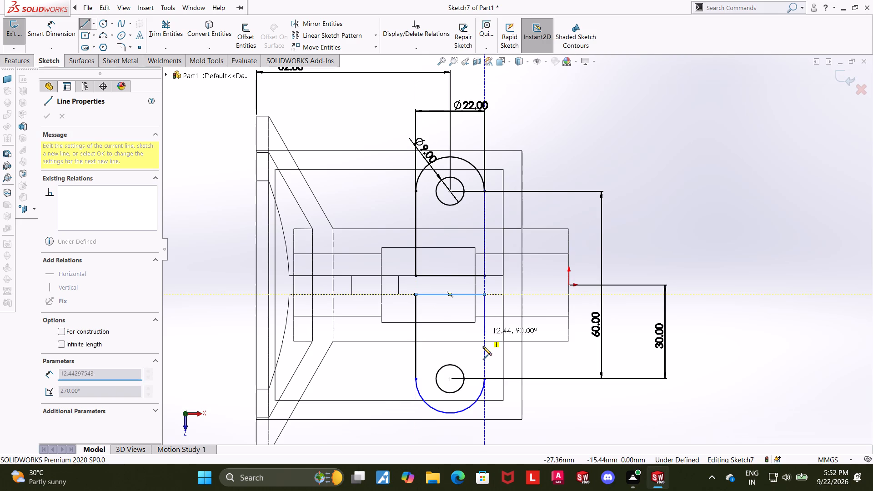
click(483, 377)
key(Escape)
key(Escape)
key(Escape)
key(Escape)
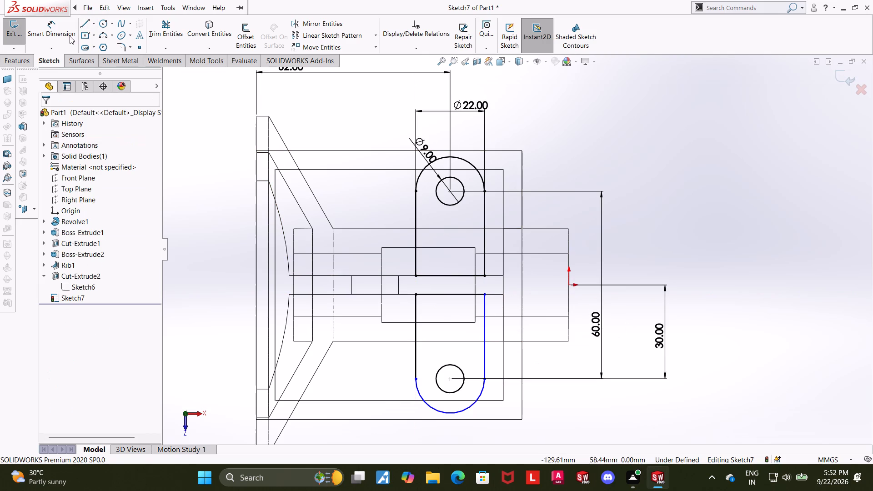
Dimension the second profile's arc radius as 11 mm.
click(49, 26)
click(466, 410)
click(468, 432)
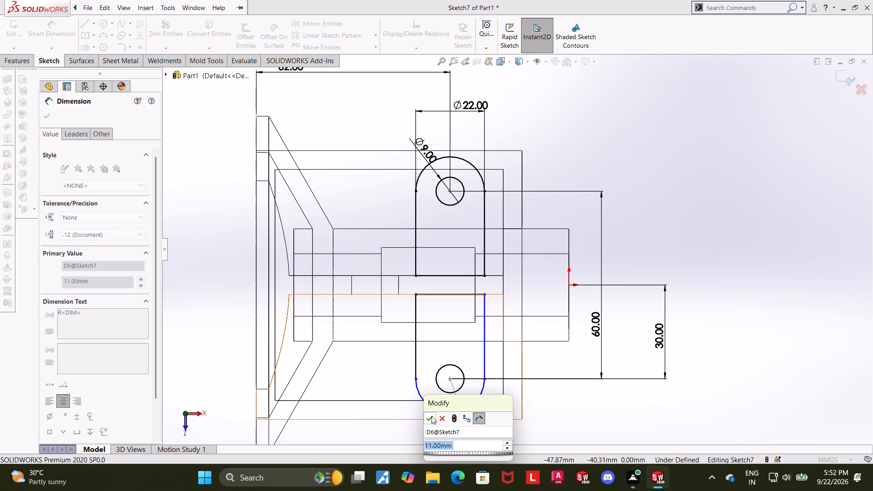
click(431, 416)
click(662, 418)
scroll(596, 382, up, 3)
scroll(466, 342, down, 3)
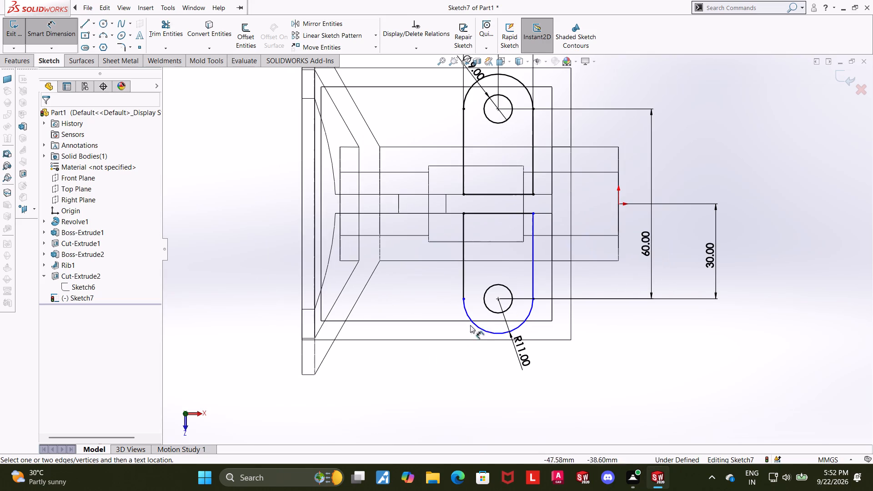
key(Escape)
key(Escape)
key(Escape)
Dimension the distance between the second profile's two straight legs as 22 mm.
click(58, 34)
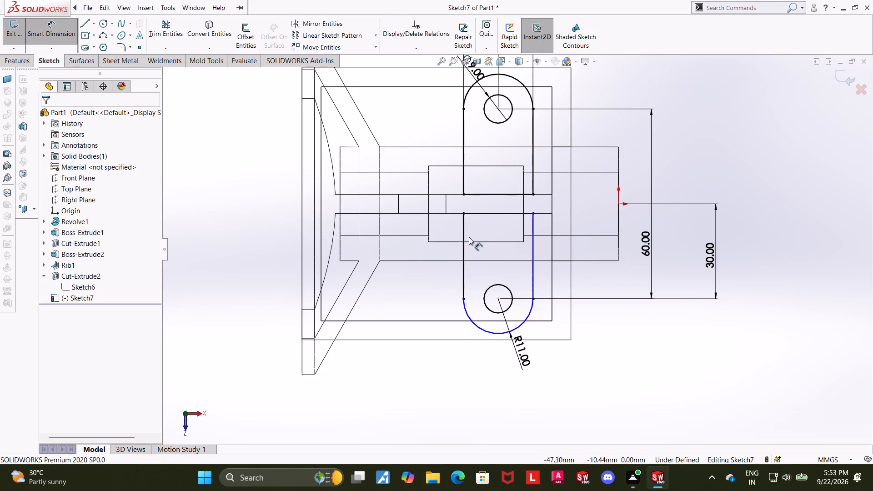
click(466, 238)
click(533, 250)
click(506, 262)
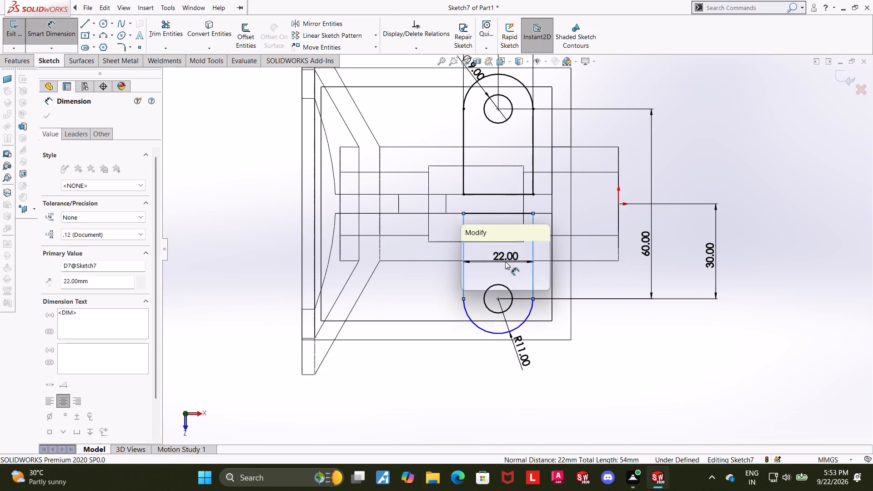
click(467, 253)
click(755, 325)
key(Escape)
key(Escape)
key(Escape)
scroll(606, 304, up, 2)
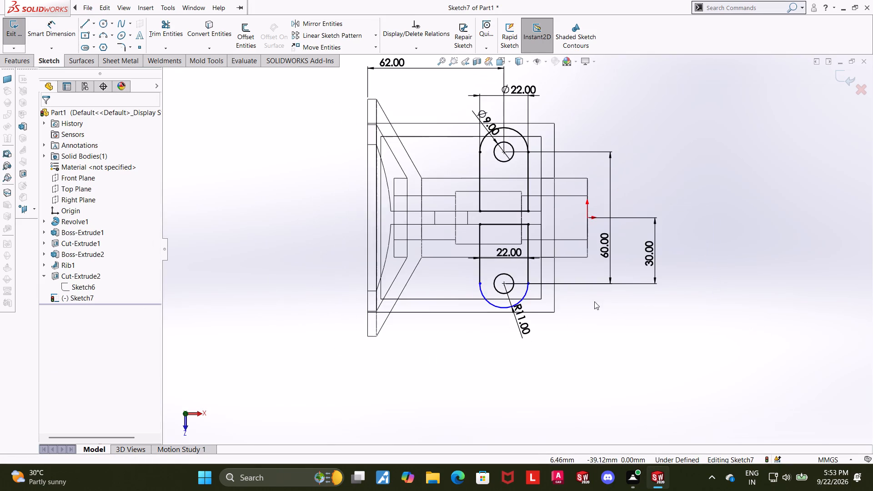
scroll(535, 242, down, 2)
scroll(536, 243, up, 2)
key(Escape)
key(Escape)
key(Escape)
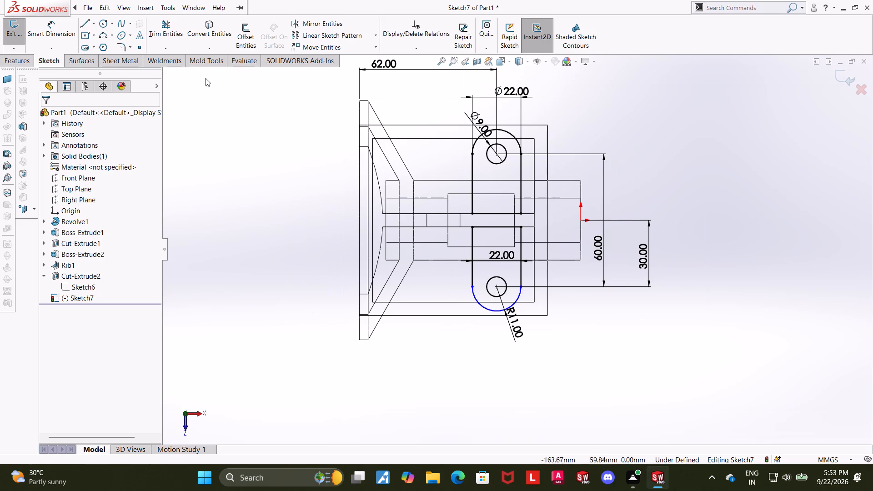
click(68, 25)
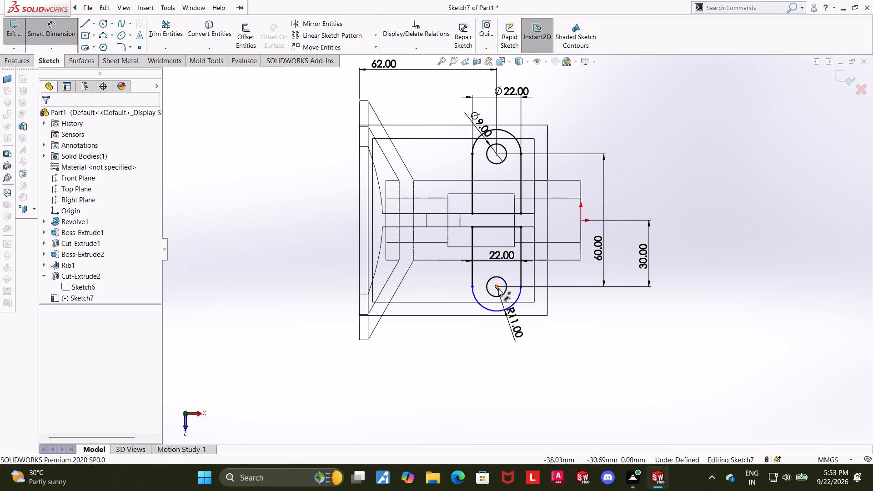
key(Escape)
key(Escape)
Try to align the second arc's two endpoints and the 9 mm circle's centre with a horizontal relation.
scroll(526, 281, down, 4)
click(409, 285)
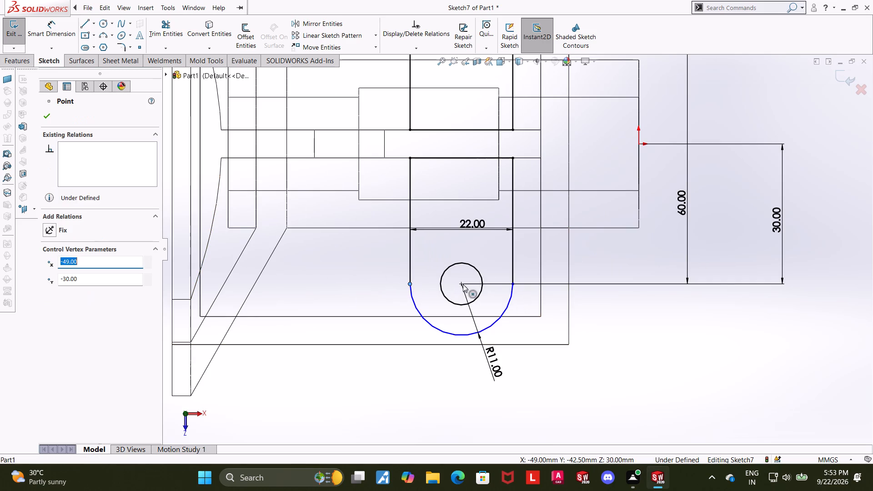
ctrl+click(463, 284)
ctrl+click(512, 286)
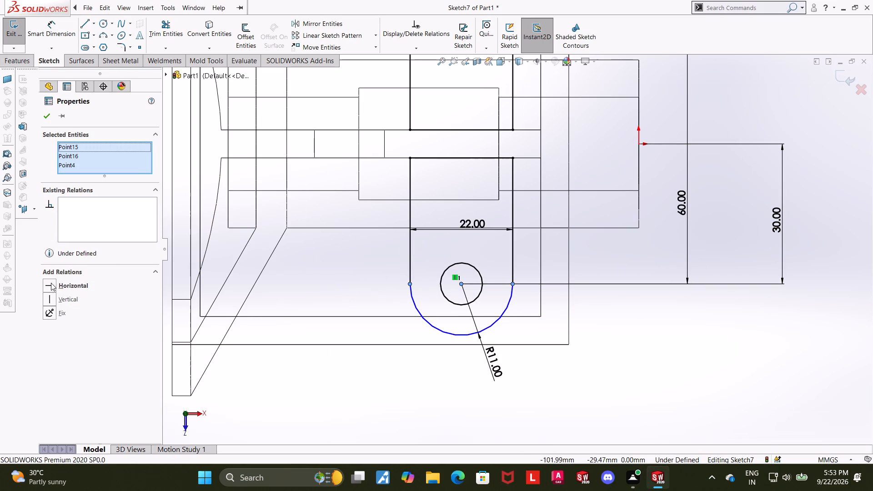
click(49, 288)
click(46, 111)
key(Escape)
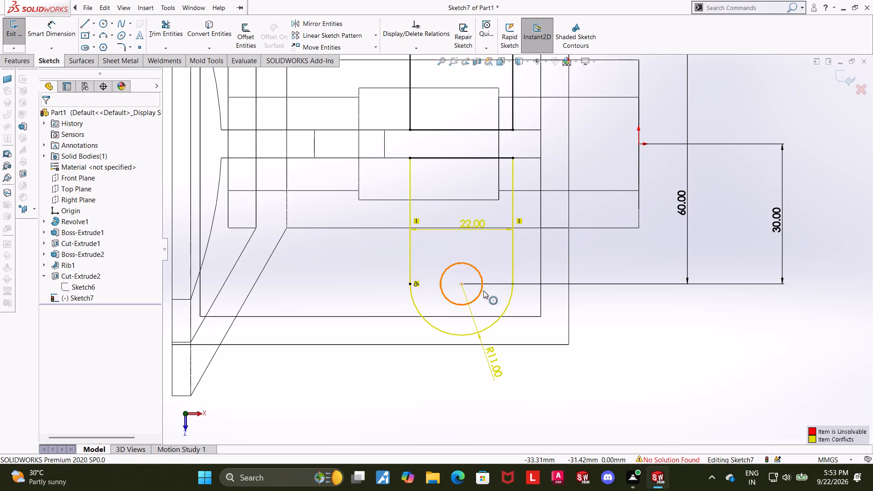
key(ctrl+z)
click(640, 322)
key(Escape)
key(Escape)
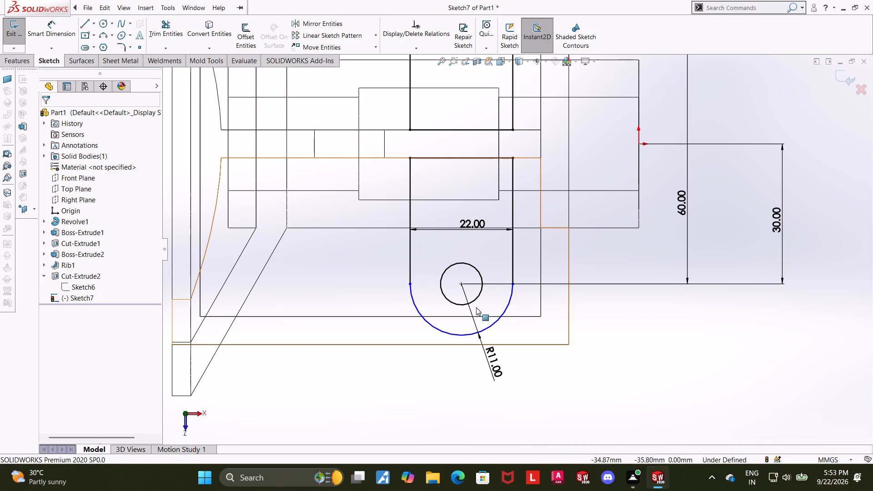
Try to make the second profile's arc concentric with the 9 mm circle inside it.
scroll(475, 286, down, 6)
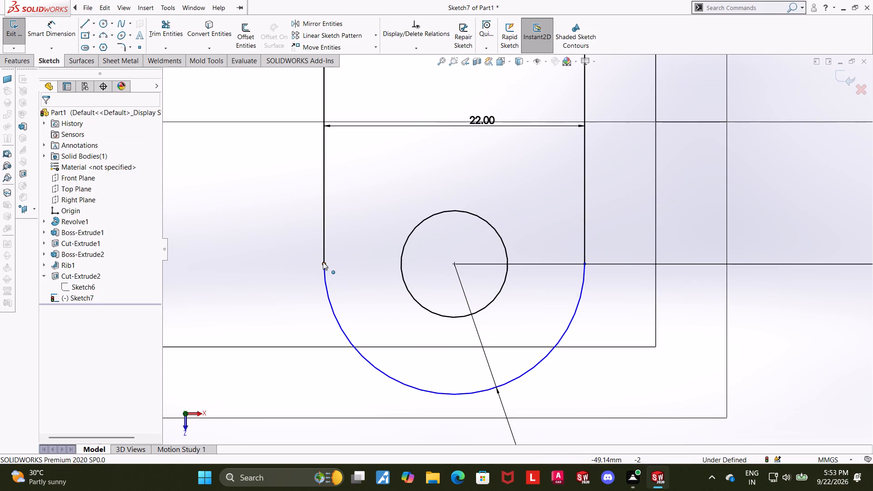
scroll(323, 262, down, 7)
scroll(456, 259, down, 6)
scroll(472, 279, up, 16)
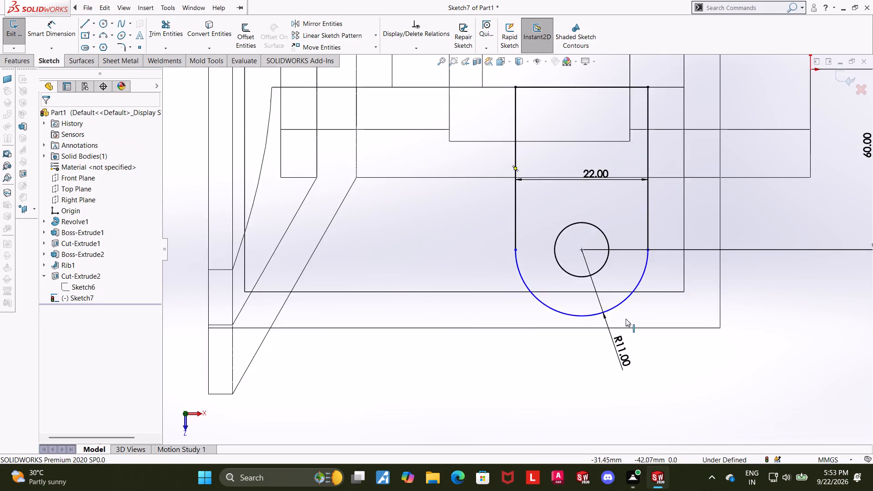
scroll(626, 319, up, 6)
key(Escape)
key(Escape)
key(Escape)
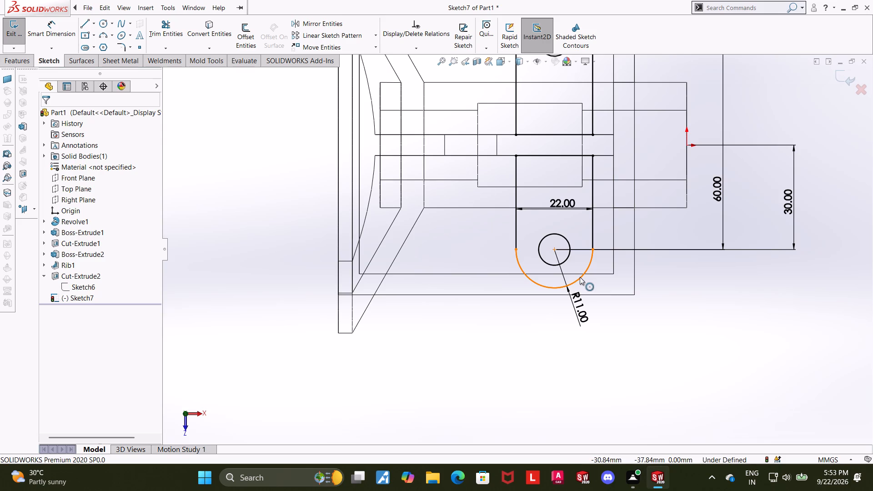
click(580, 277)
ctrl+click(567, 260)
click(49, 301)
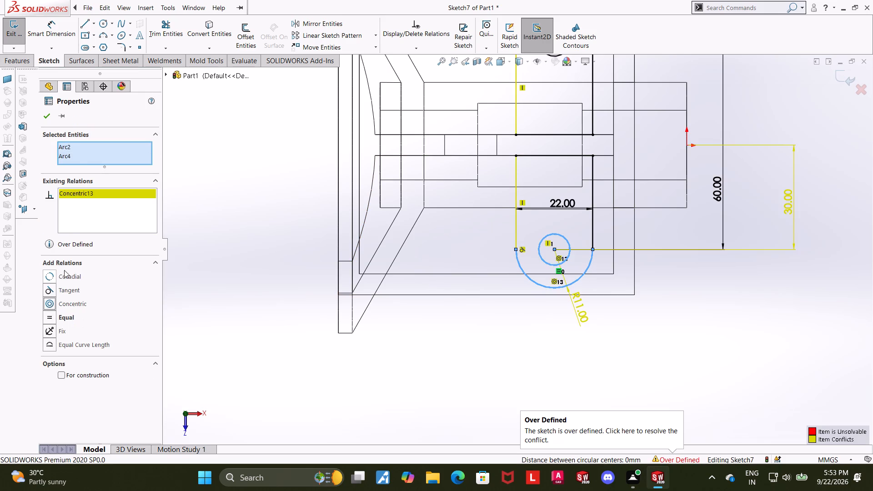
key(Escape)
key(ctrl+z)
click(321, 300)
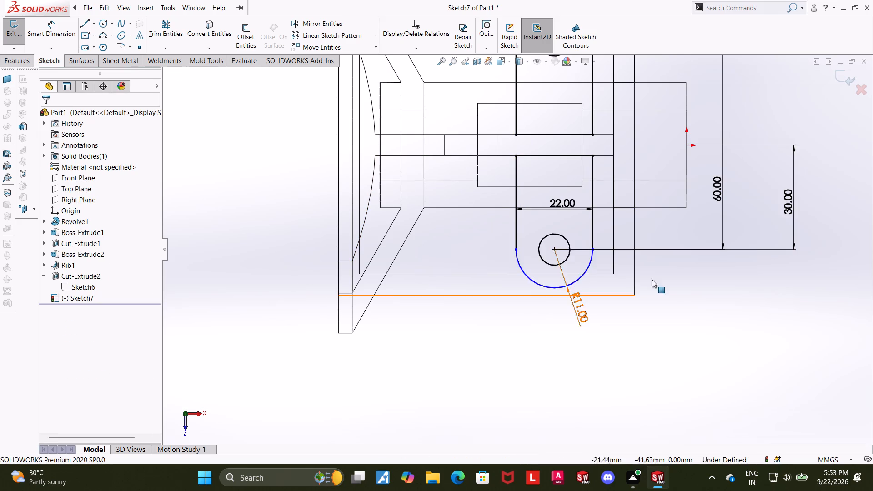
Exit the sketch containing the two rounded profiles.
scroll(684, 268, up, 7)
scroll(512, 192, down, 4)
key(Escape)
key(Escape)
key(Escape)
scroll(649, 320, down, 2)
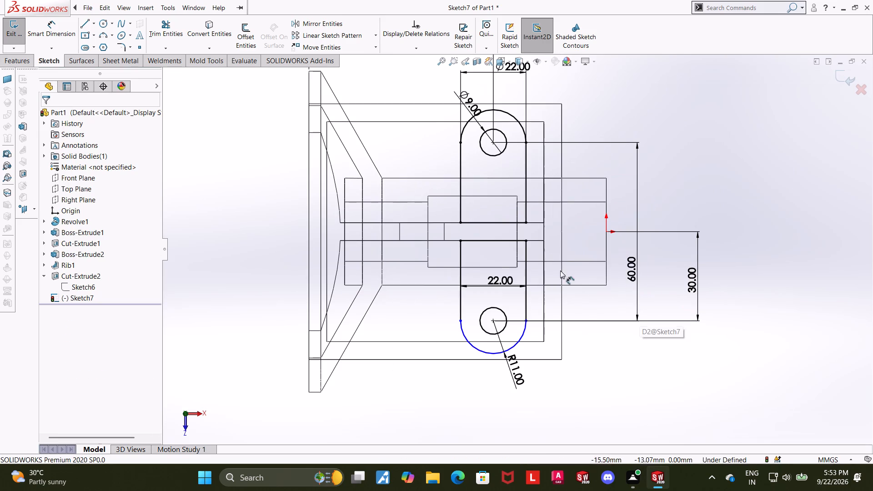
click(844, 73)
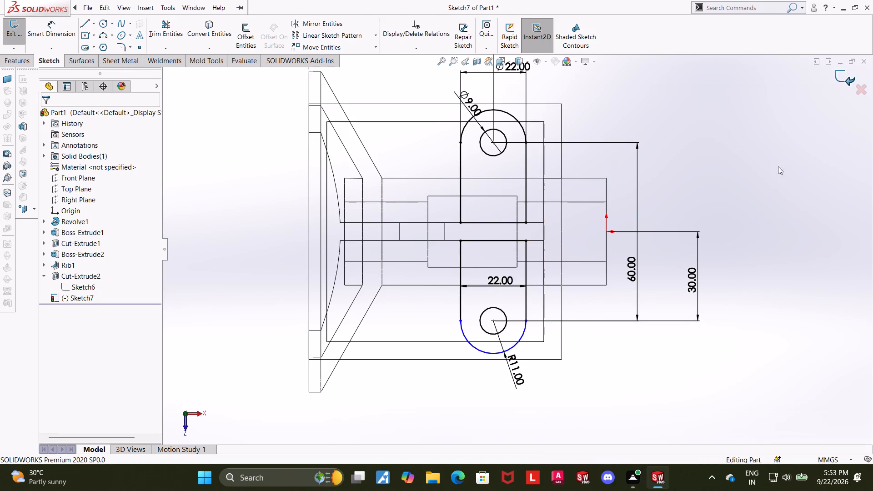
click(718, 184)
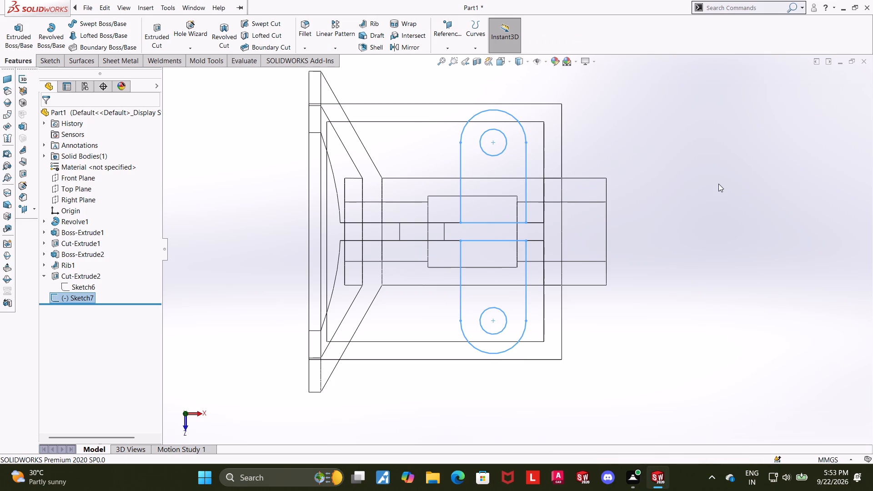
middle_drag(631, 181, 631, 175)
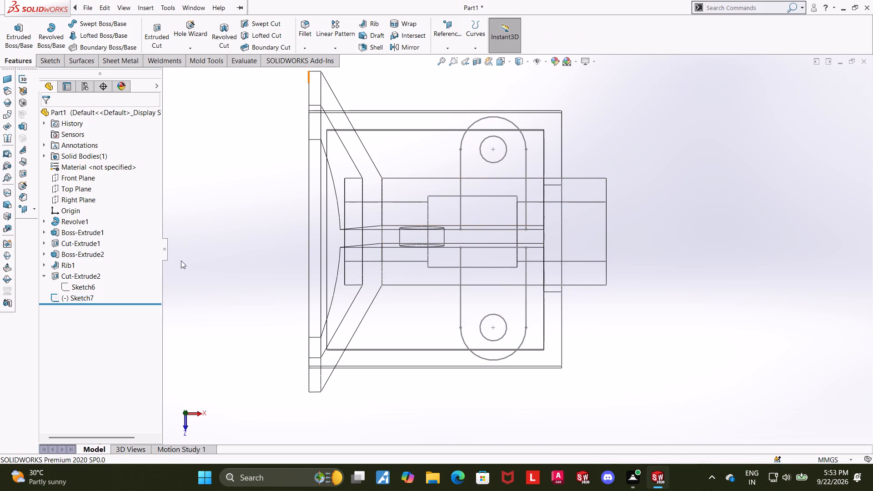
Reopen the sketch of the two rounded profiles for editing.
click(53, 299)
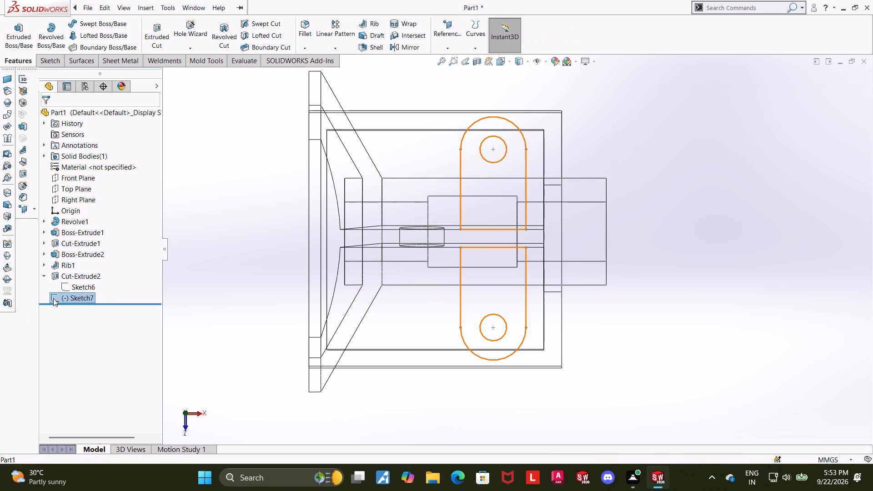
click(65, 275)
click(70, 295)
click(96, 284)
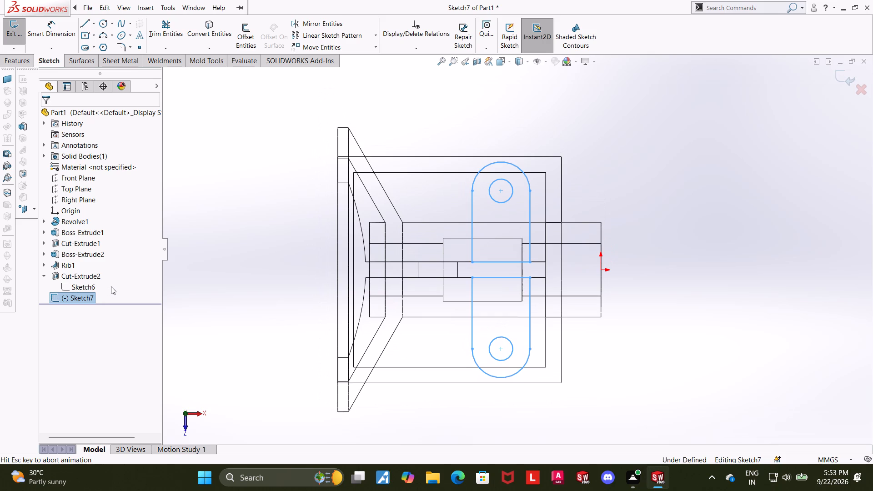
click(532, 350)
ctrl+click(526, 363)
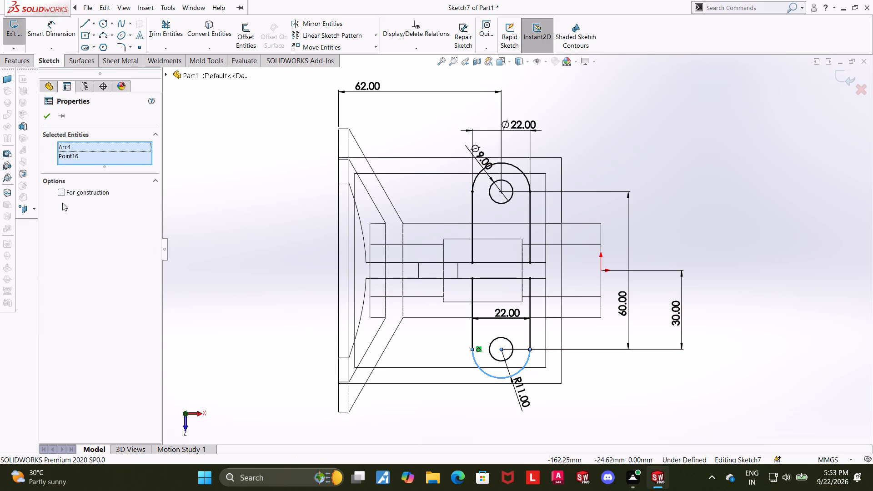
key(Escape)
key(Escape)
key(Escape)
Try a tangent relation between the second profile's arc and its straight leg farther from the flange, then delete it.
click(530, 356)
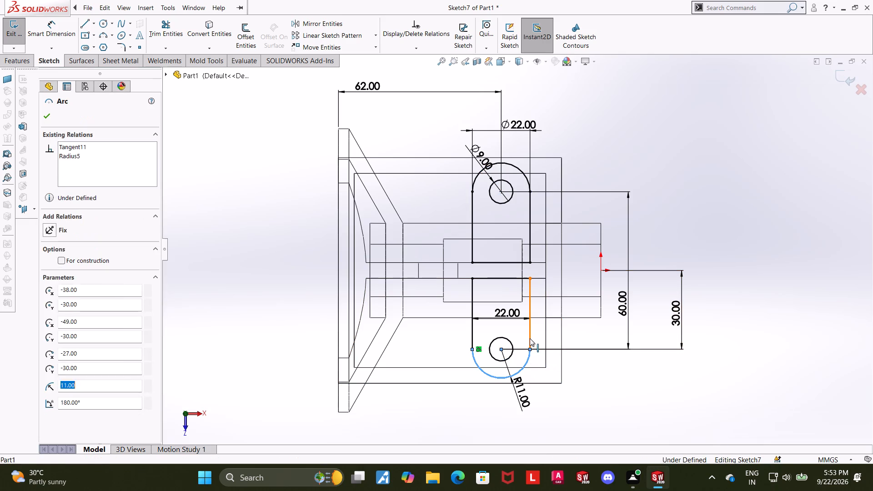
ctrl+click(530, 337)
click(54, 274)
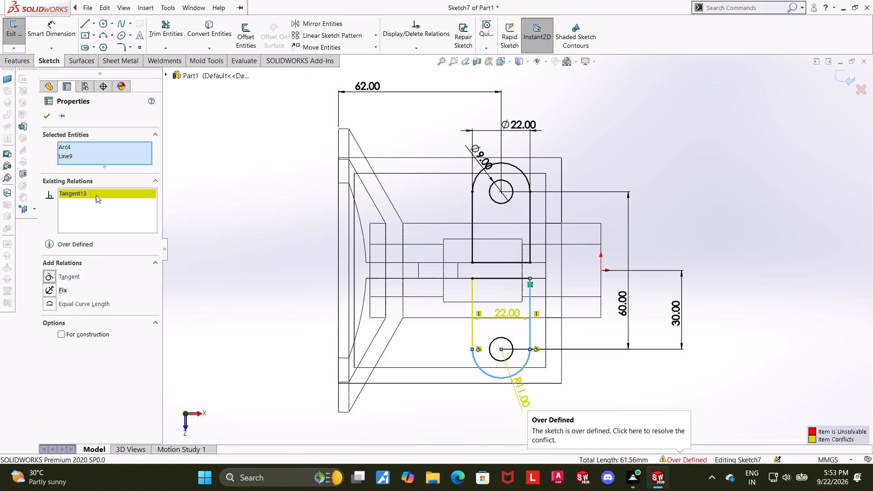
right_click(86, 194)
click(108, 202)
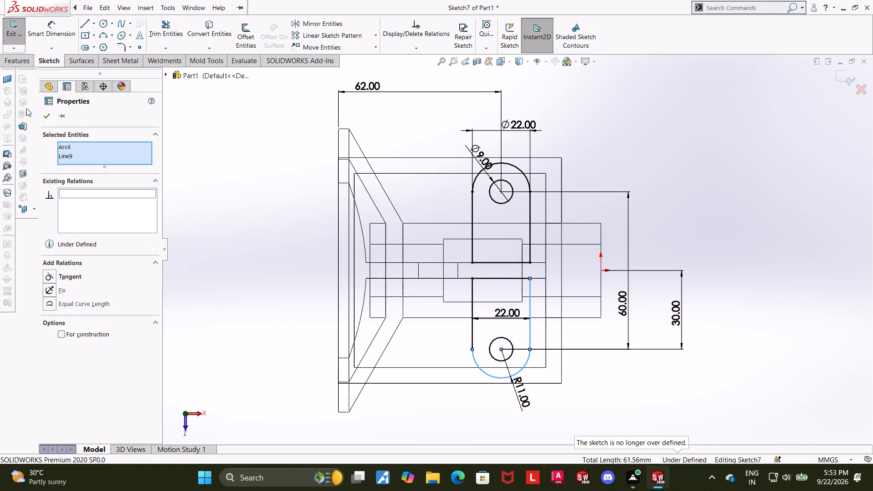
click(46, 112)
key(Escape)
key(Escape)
Trim away the second profile's arc, keeping its straight legs and the 9 mm circle.
scroll(539, 378, down, 3)
scroll(591, 338, up, 4)
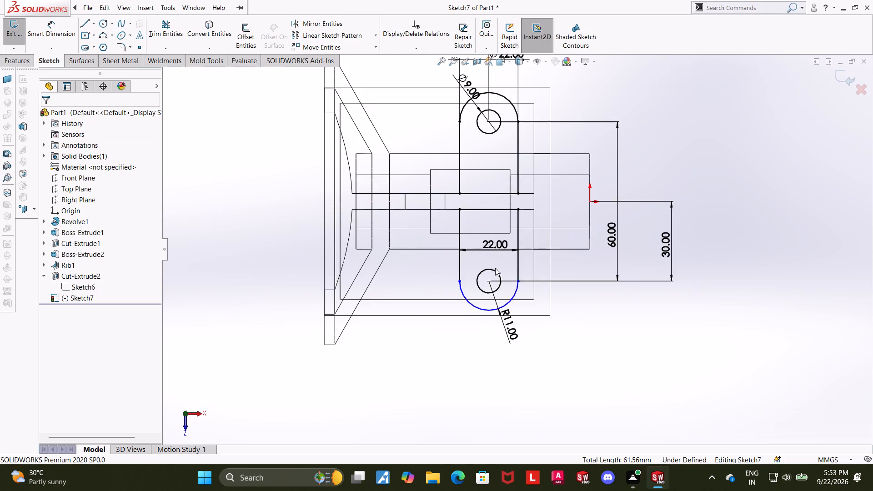
click(171, 41)
drag(479, 284, 474, 306)
key(Escape)
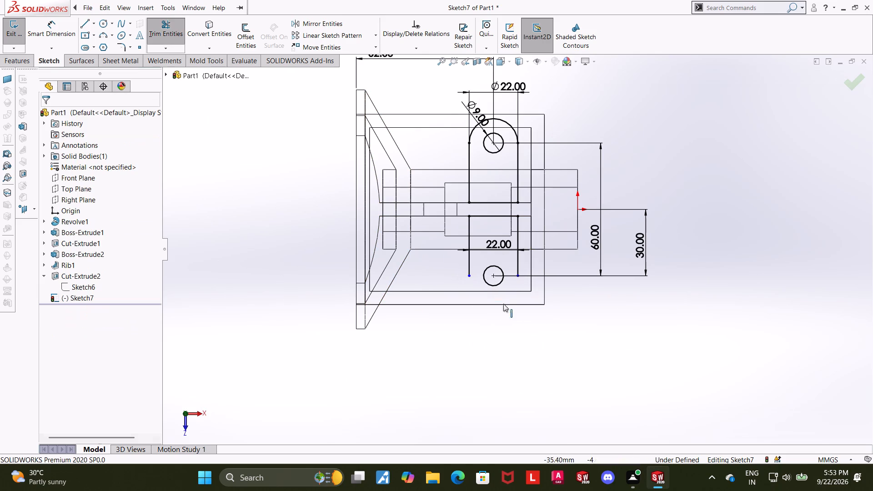
key(Escape)
scroll(519, 107, up, 2)
scroll(510, 124, down, 4)
key(Escape)
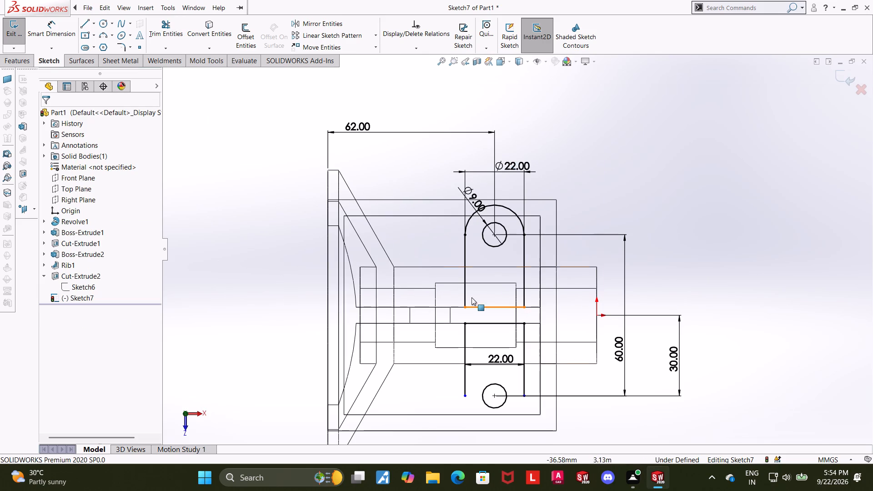
Draw a horizontal centerline from the origin between the two profiles to beyond the flange's outer face.
click(93, 25)
click(97, 43)
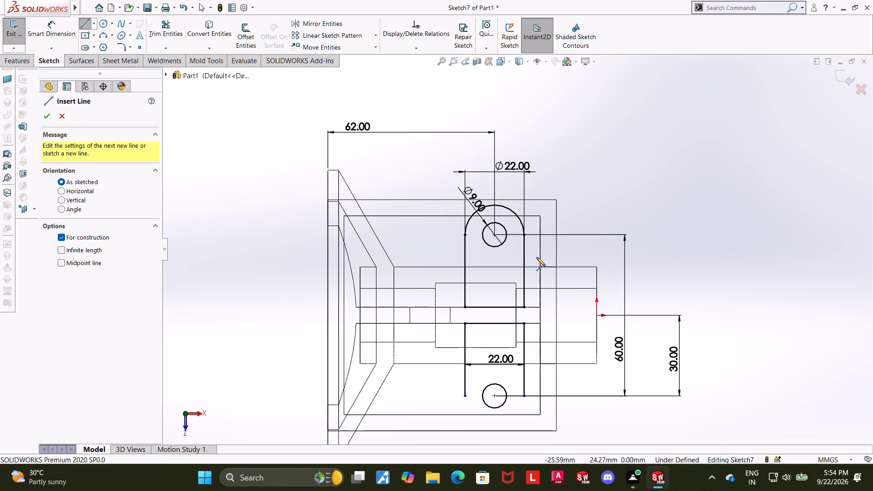
click(597, 316)
click(281, 314)
key(Escape)
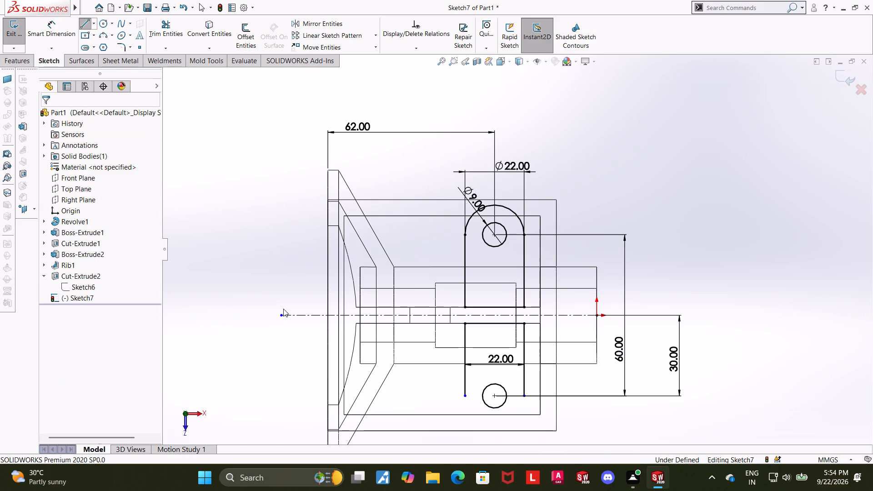
key(Escape)
key(Escape)
Mirror the first profile's arc about the horizontal centerline to close the second profile.
click(316, 20)
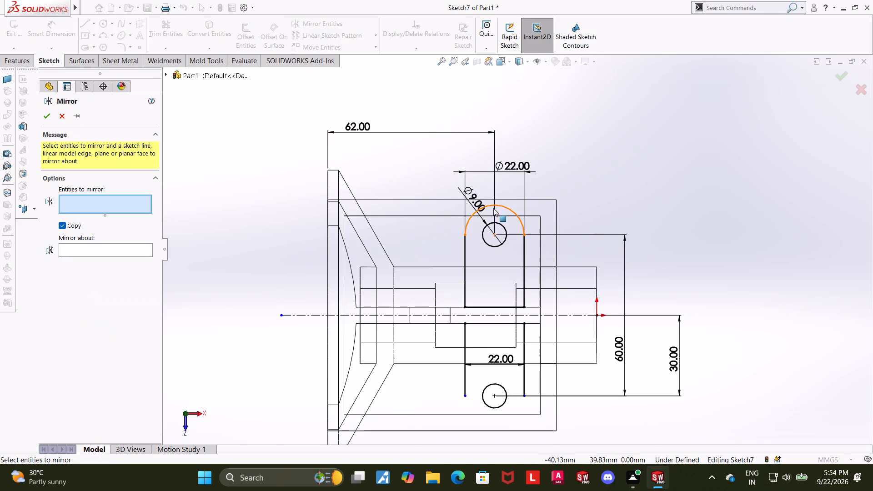
click(509, 211)
click(120, 254)
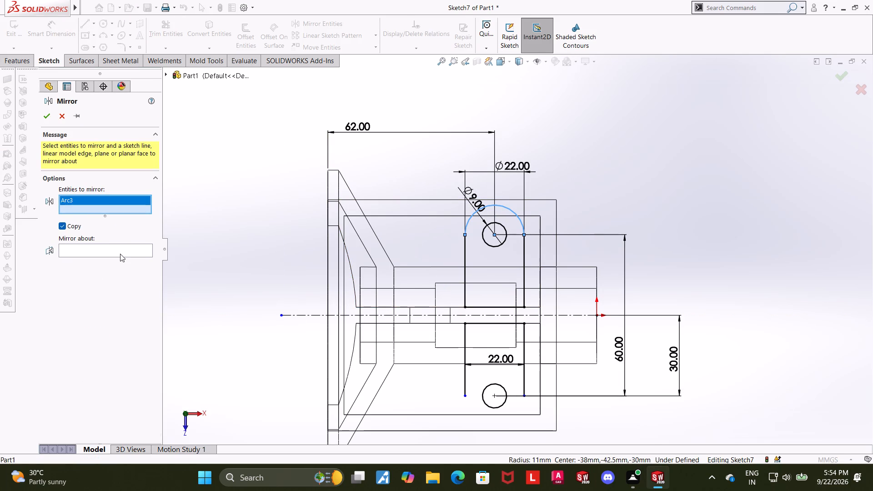
click(115, 248)
click(419, 313)
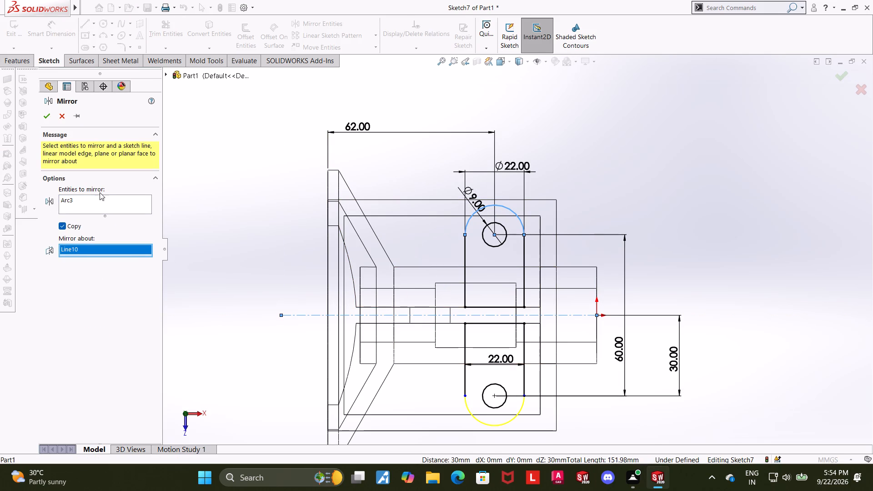
click(44, 119)
click(697, 234)
scroll(669, 272, up, 2)
scroll(608, 306, down, 2)
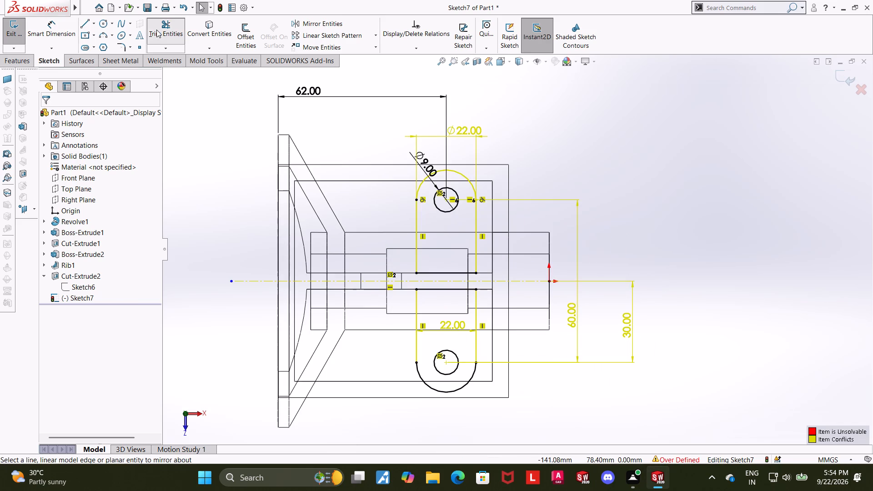
Delete the conflicting 30 mm dimension between the origin and the second circle's centre.
click(156, 30)
key(Escape)
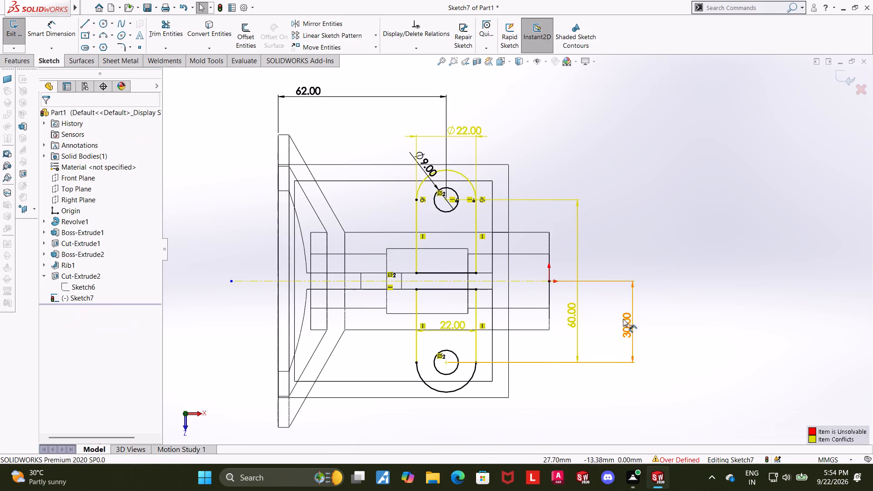
right_click(628, 323)
click(645, 360)
click(663, 320)
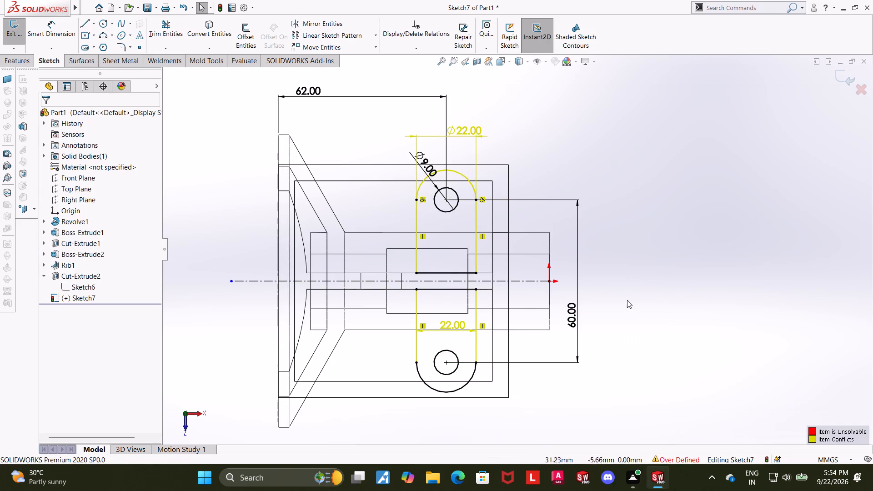
Delete the 22 mm diameter dimension on the first profile's arc.
right_click(464, 131)
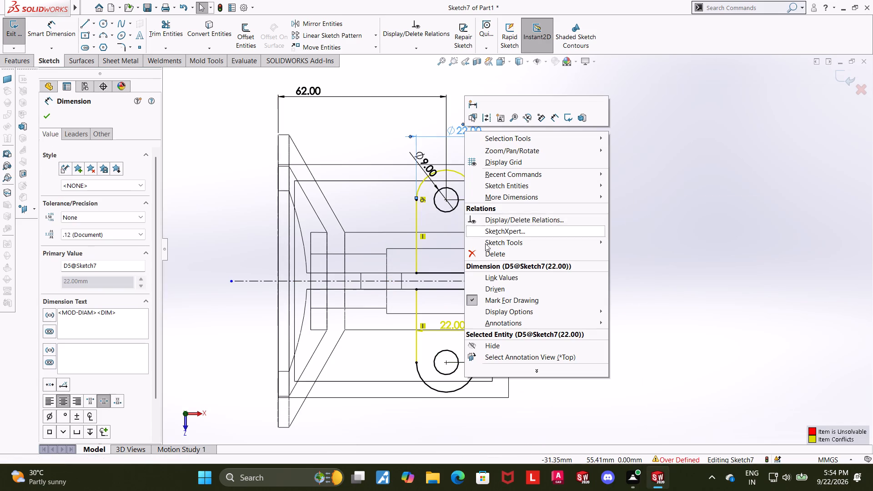
click(486, 255)
click(659, 214)
scroll(654, 233, up, 2)
scroll(512, 345, down, 1)
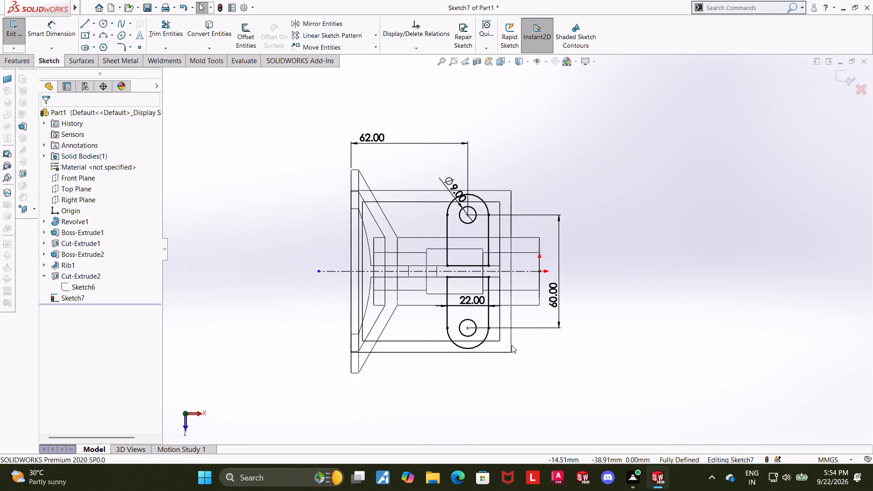
scroll(512, 345, down, 1)
key(Escape)
key(Escape)
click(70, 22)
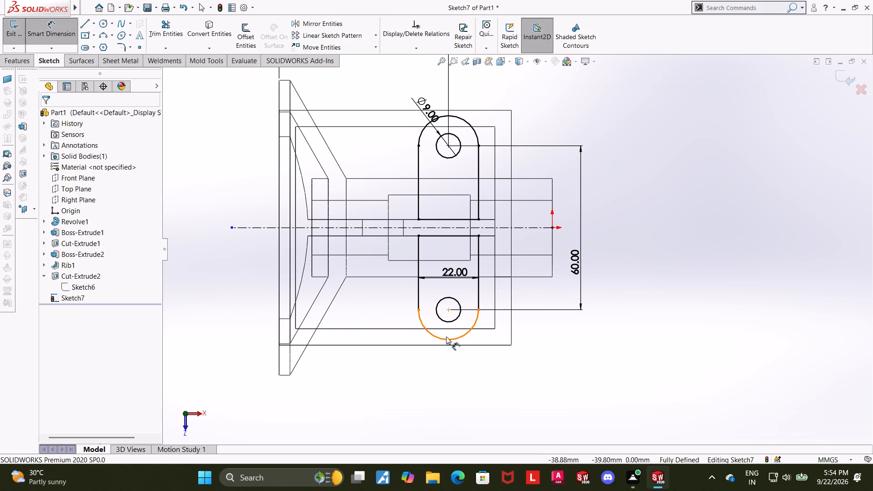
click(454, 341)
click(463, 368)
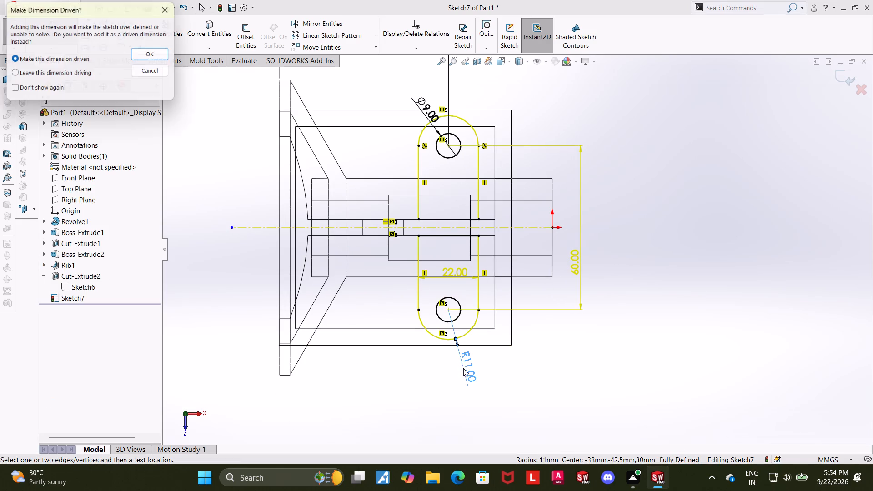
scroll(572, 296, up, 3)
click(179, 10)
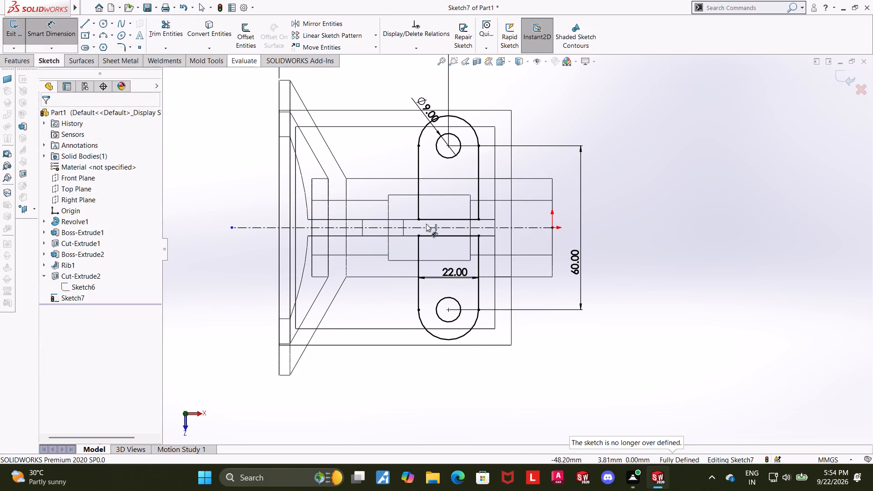
Move the 22 mm width dimension clear below the second rounded profile and exit the sketch.
drag(451, 269, 450, 350)
click(727, 305)
scroll(680, 271, up, 3)
scroll(528, 191, down, 1)
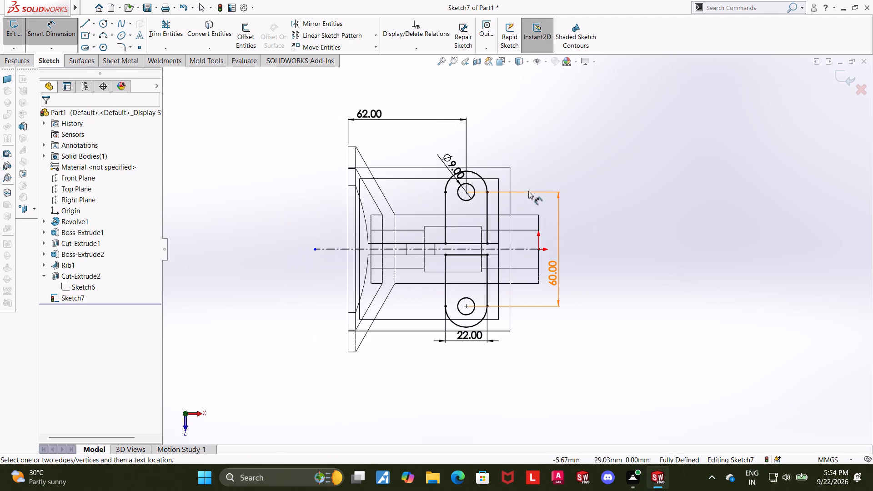
click(838, 75)
Switch the model display from wireframe to shaded with edges.
middle_drag(657, 206, 654, 172)
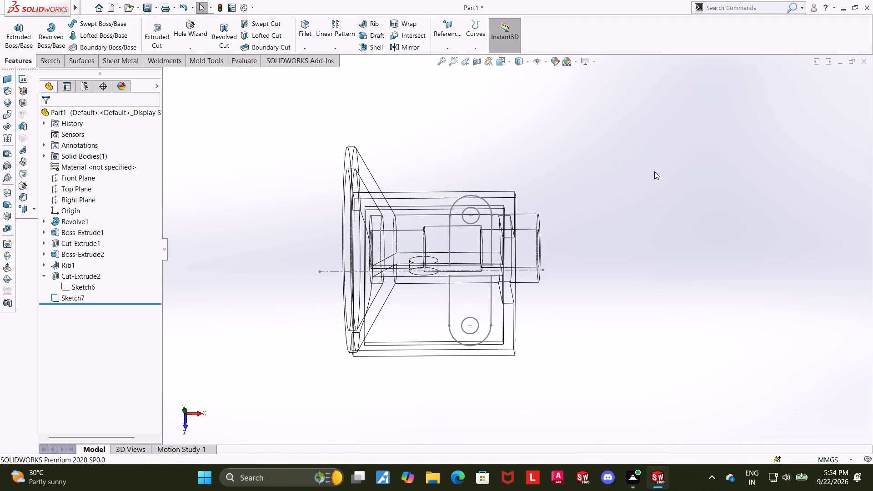
click(520, 60)
click(522, 76)
click(619, 194)
middle_drag(590, 150, 594, 74)
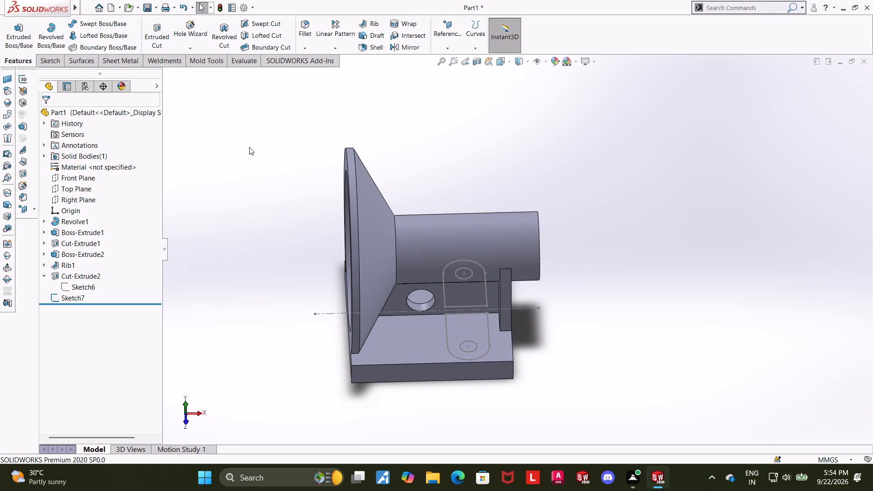
Extrude the sketch of the two rounded, holed profiles 6 mm blind from the sketch plane, merging the result with the part.
click(22, 37)
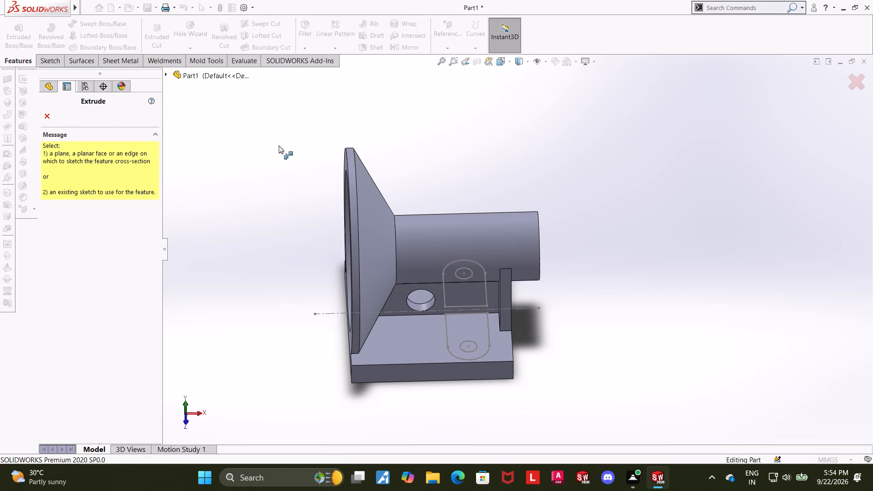
click(165, 76)
click(203, 250)
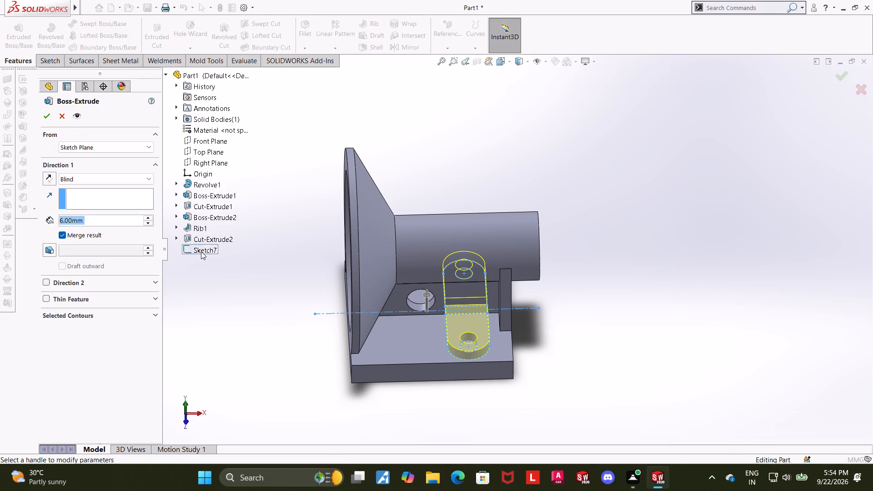
click(48, 114)
click(654, 174)
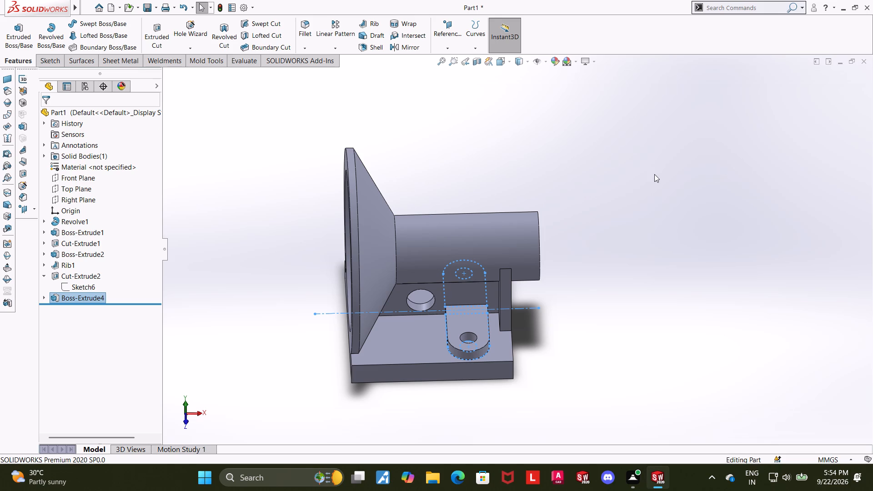
middle_drag(607, 198, 596, 204)
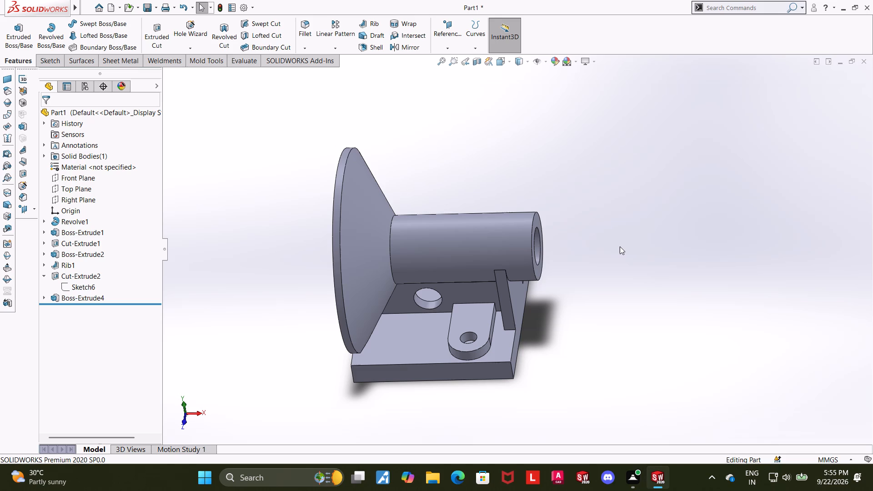
Start a fillet on one short vertical corner edge of the base, at the end away from the flange.
middle_click(645, 276)
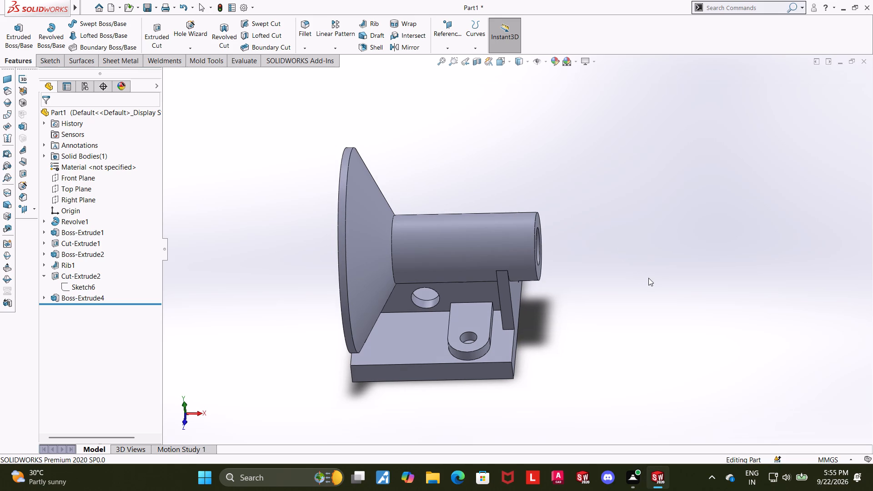
click(308, 24)
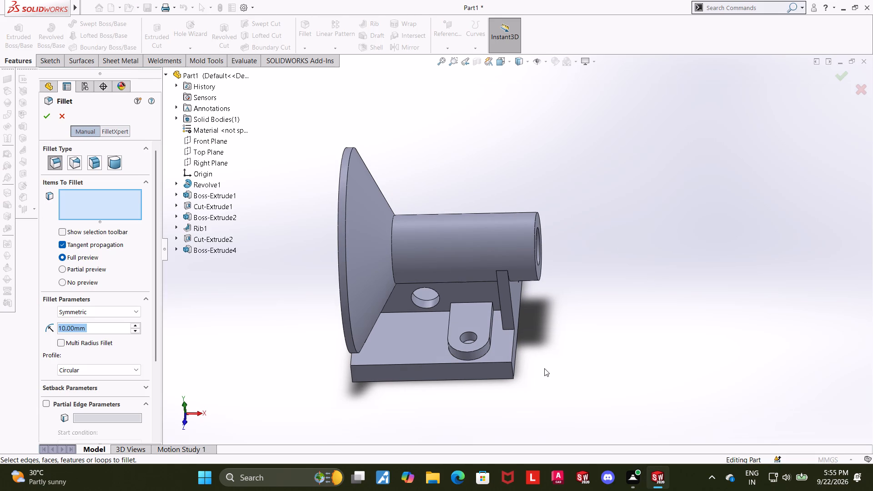
click(512, 369)
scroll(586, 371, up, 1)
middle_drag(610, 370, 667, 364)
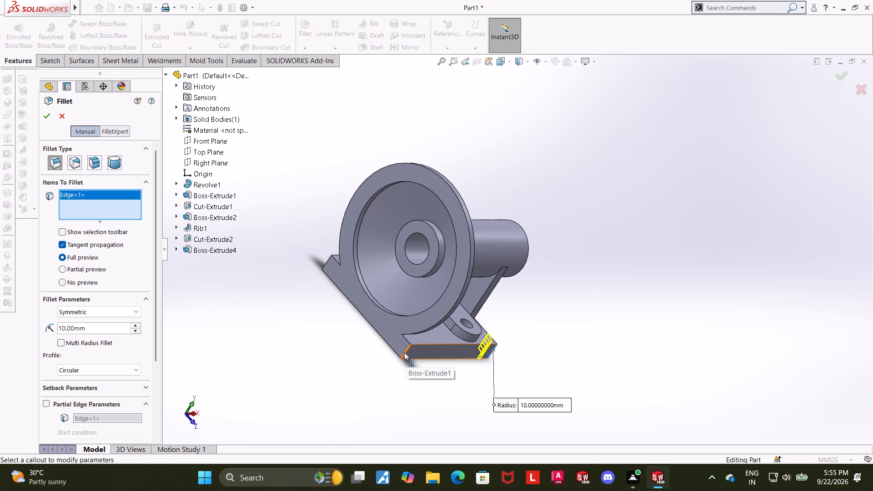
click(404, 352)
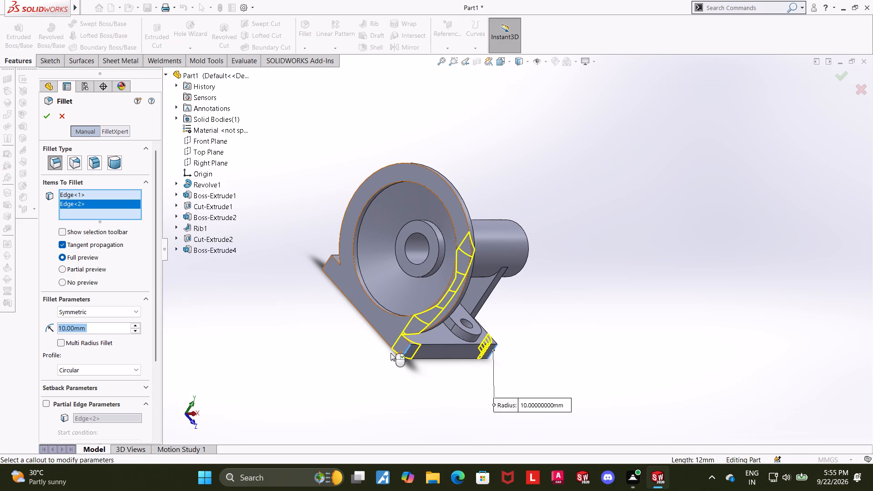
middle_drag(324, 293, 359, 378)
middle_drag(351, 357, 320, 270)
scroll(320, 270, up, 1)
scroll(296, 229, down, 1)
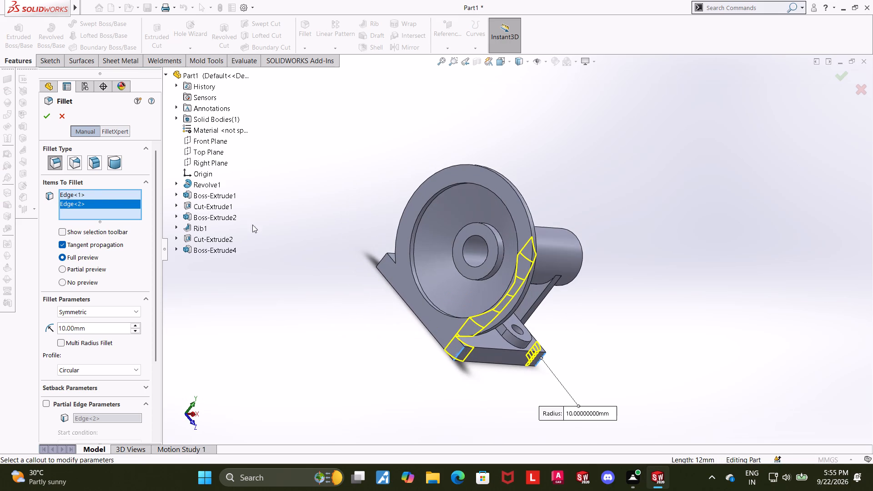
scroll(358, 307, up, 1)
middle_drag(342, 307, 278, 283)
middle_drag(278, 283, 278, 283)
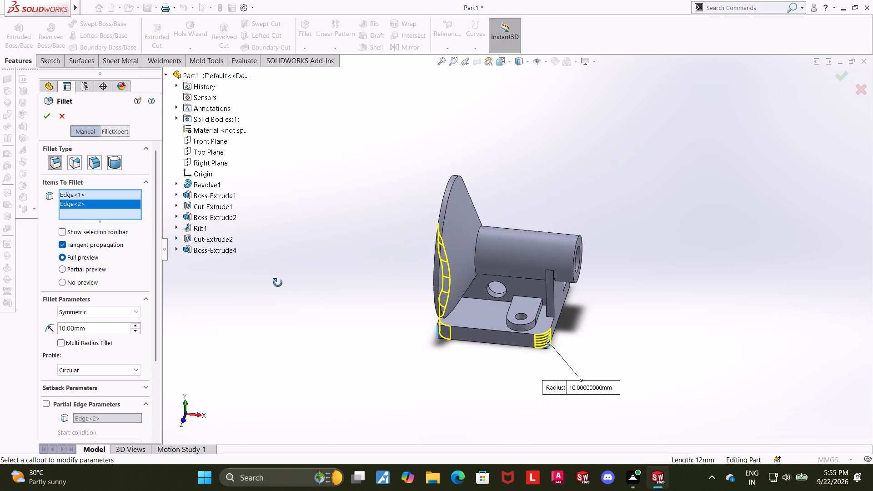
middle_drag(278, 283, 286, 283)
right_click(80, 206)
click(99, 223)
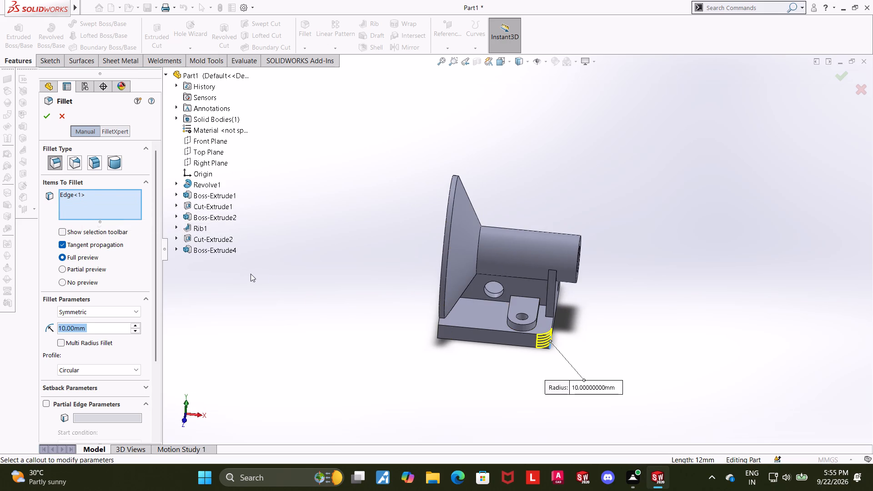
Add the base's opposite vertical corner edge at the same end to the fillet and apply a 5 mm radius.
middle_drag(264, 287, 376, 478)
middle_drag(417, 191, 432, 312)
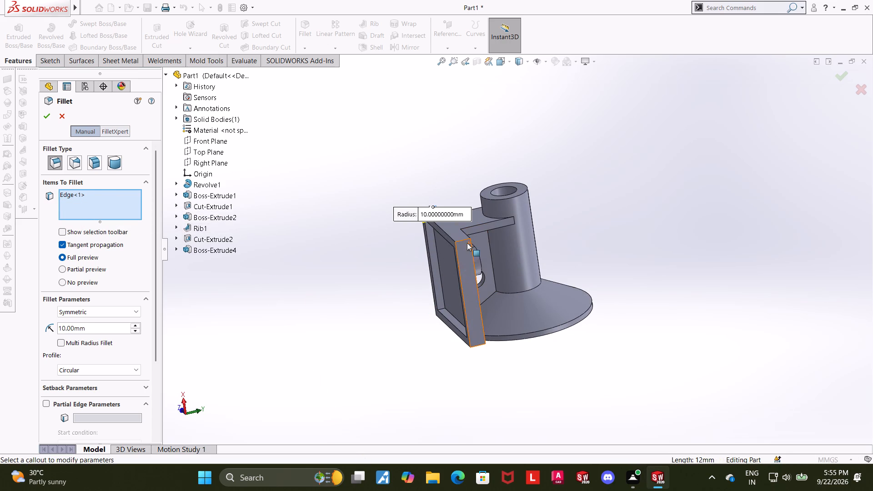
click(463, 240)
middle_drag(619, 249, 454, 215)
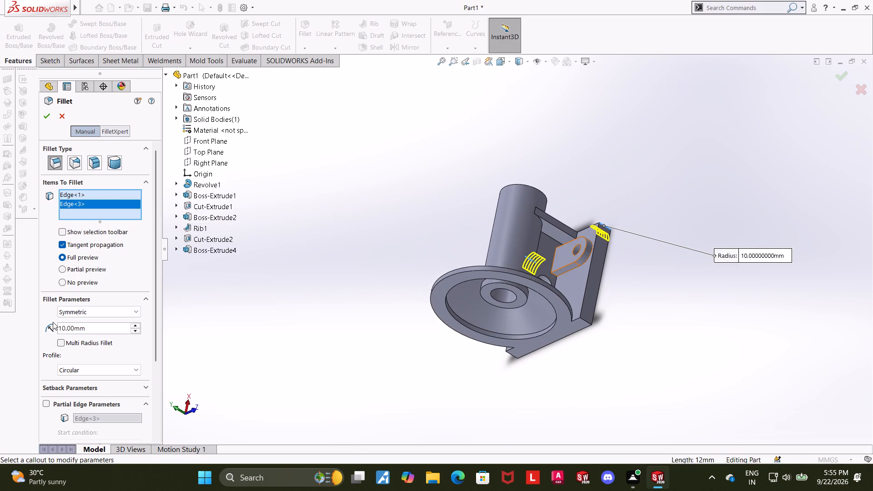
click(106, 327)
drag(106, 327, 39, 326)
drag(105, 329, 78, 327)
drag(78, 327, 21, 323)
key(5)
key(Return)
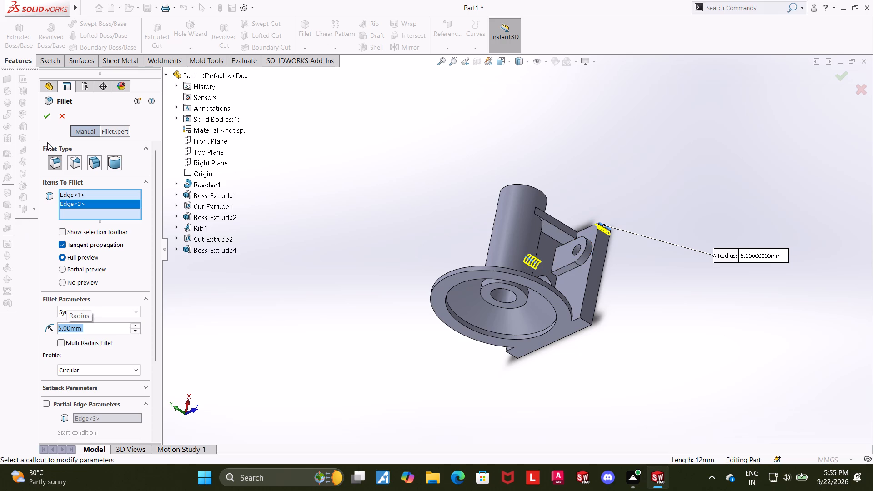
click(44, 116)
click(357, 427)
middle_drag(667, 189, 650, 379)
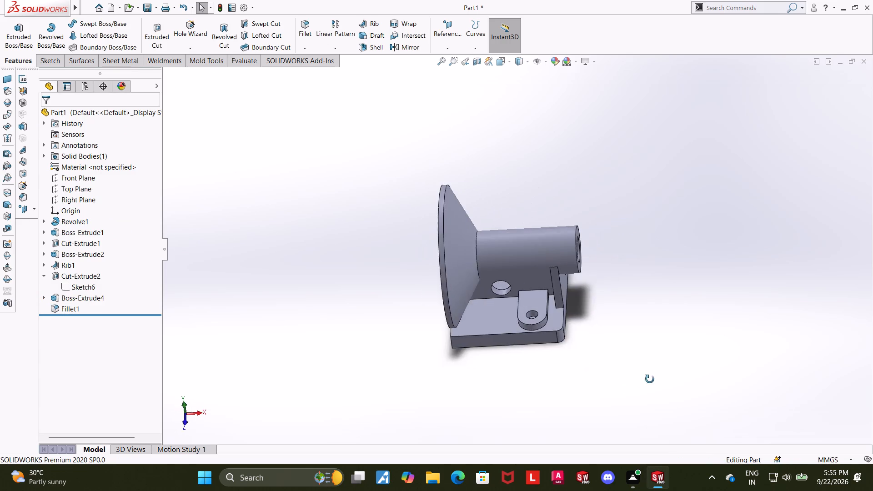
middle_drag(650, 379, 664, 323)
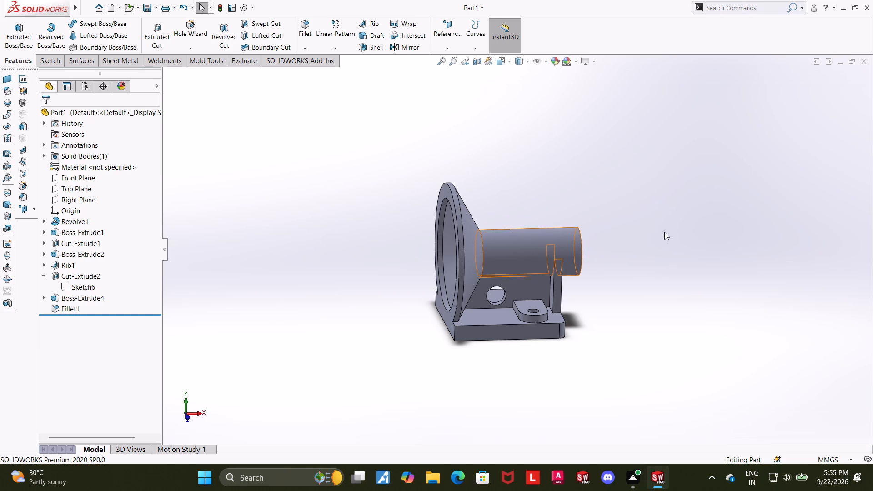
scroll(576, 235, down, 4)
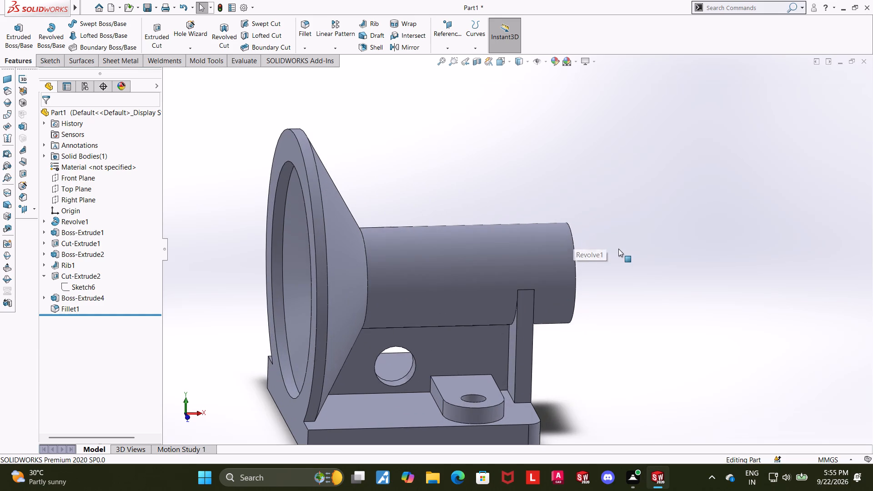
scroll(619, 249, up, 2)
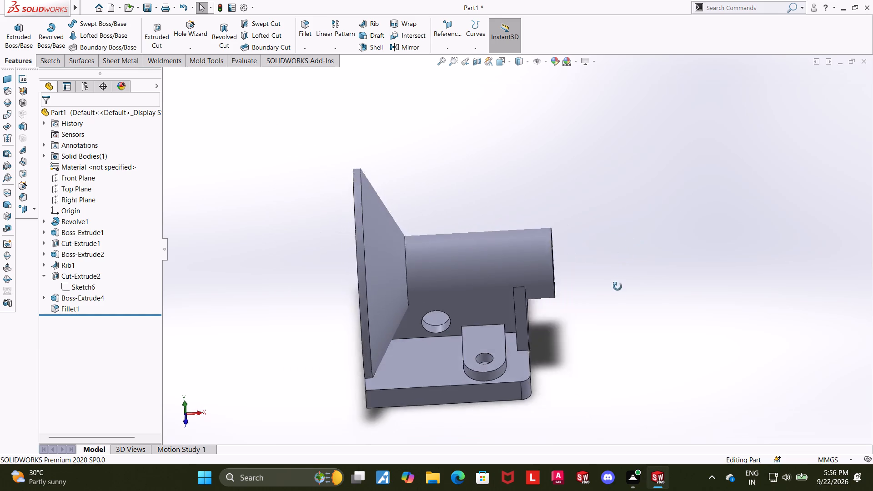
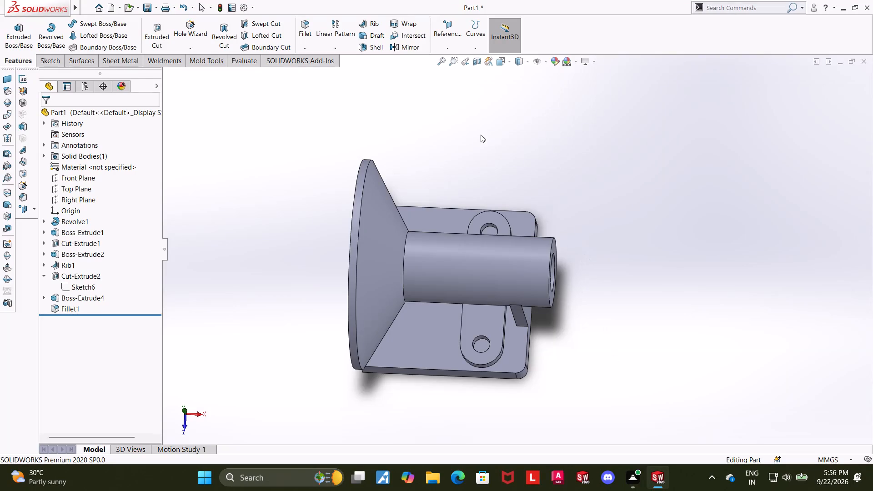
Start a new sketch on the flange's flat outer ring face and view it face-on.
middle_drag(515, 170, 512, 310)
middle_drag(562, 210, 513, 213)
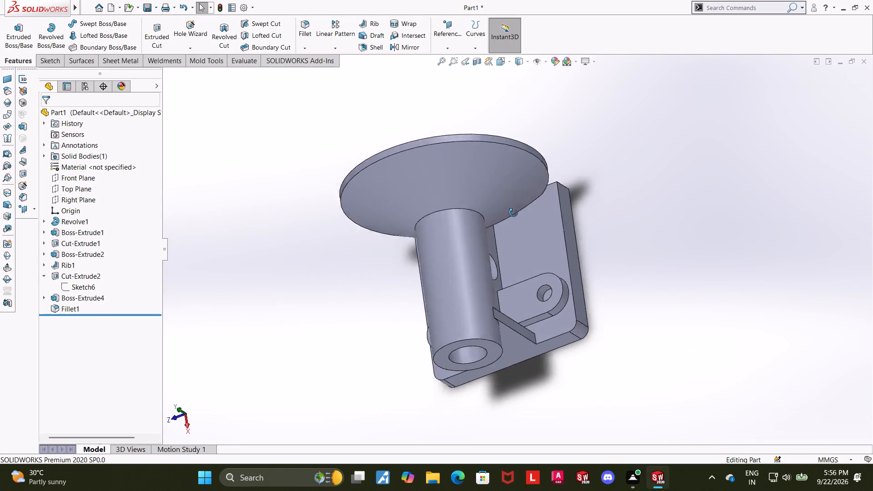
middle_drag(513, 213, 582, 240)
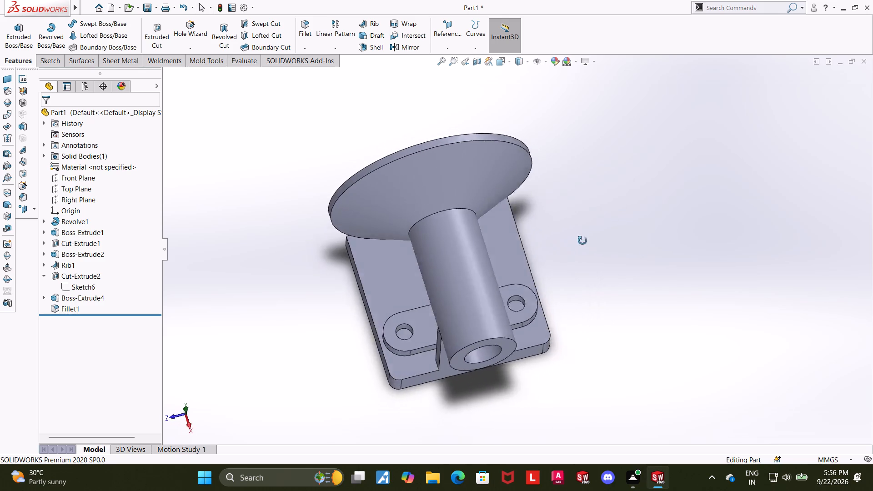
middle_drag(582, 240, 592, 230)
scroll(593, 214, down, 1)
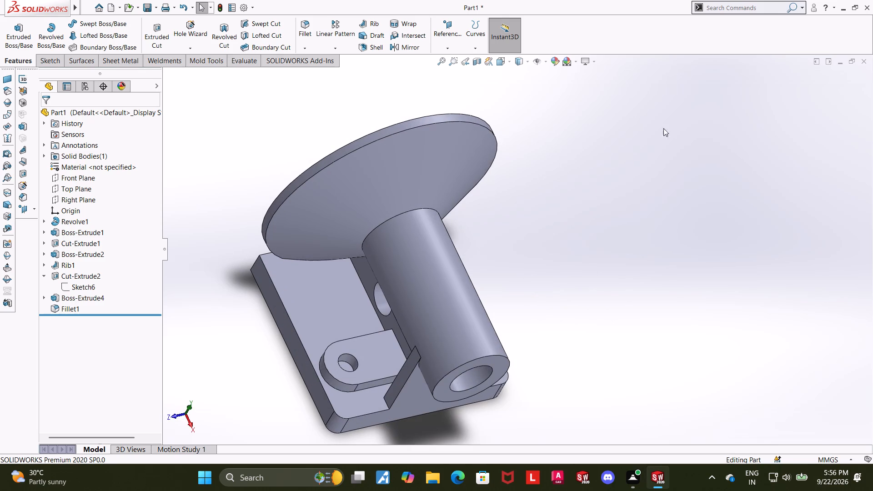
middle_drag(637, 135, 713, 31)
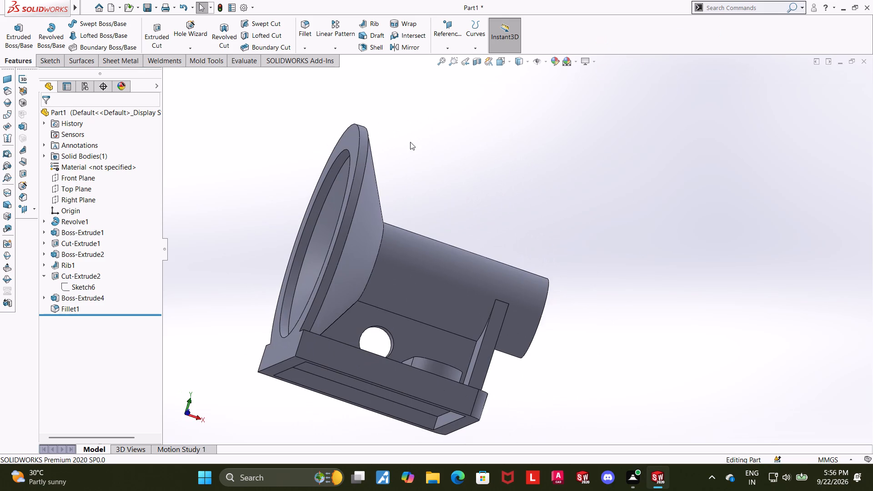
middle_drag(542, 163, 554, 169)
middle_drag(564, 172, 637, 224)
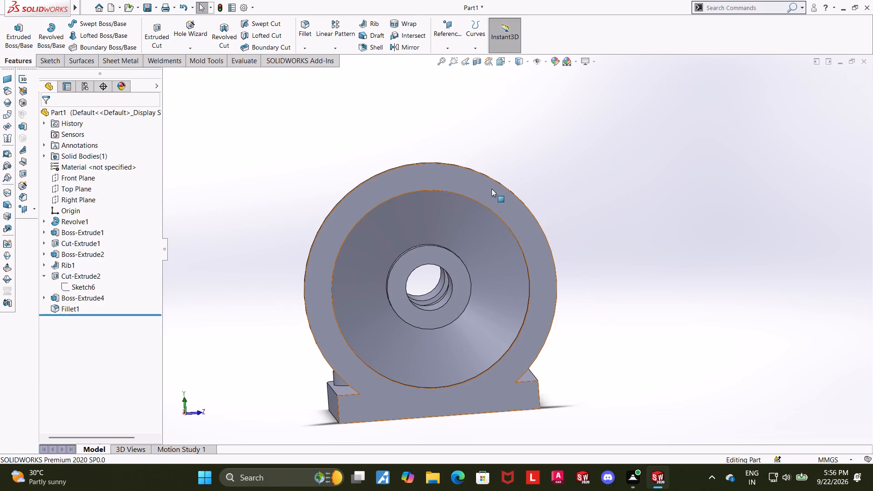
click(436, 176)
click(473, 154)
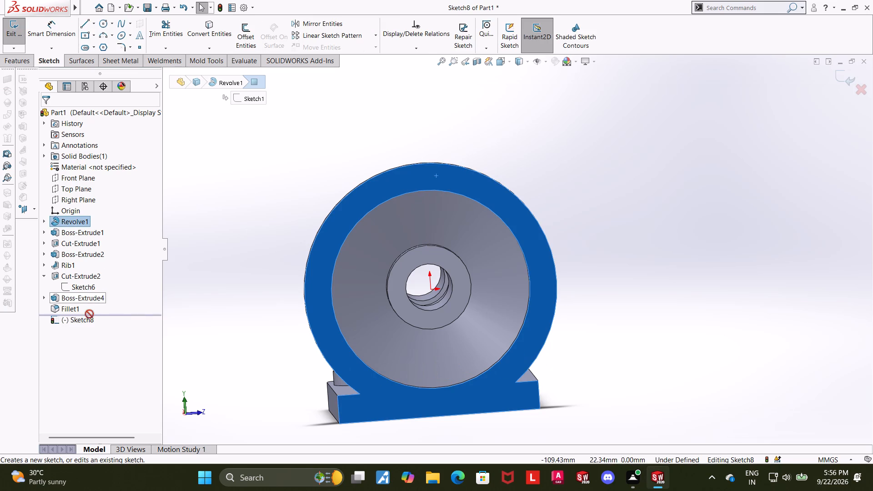
click(87, 316)
click(106, 305)
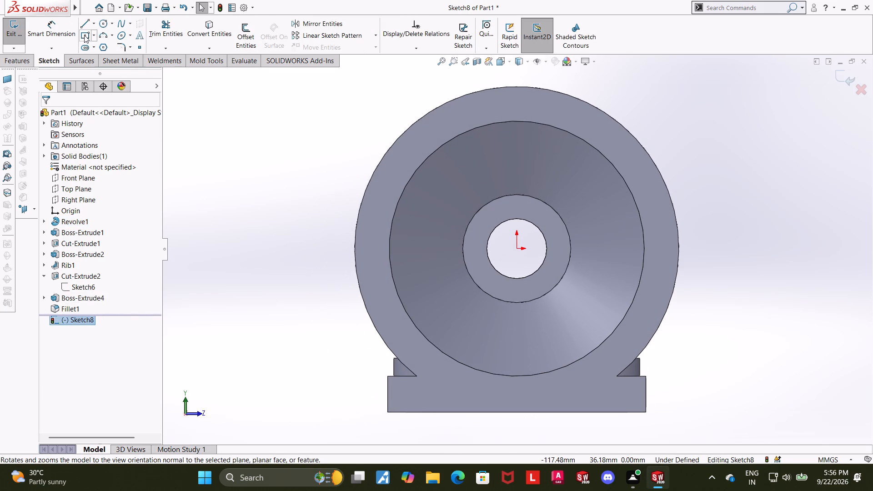
Draw an open three-line rectangular outline about 36 mm wide above the flange, with both vertical sides ending on its outer circular edge.
click(84, 20)
scroll(477, 98, up, 5)
scroll(527, 147, down, 5)
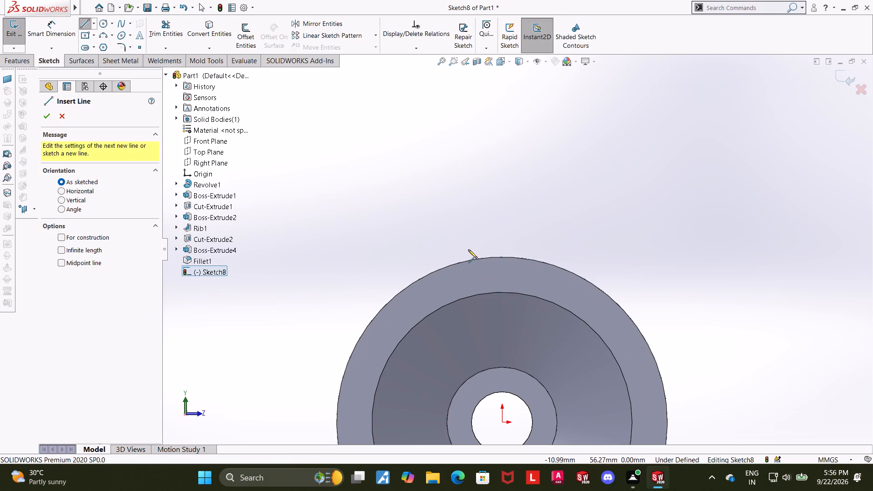
click(457, 262)
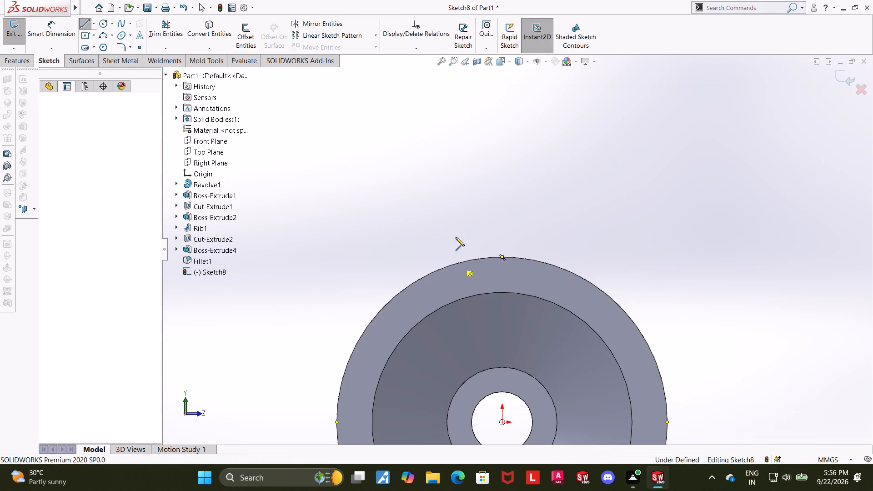
key(Escape)
click(85, 23)
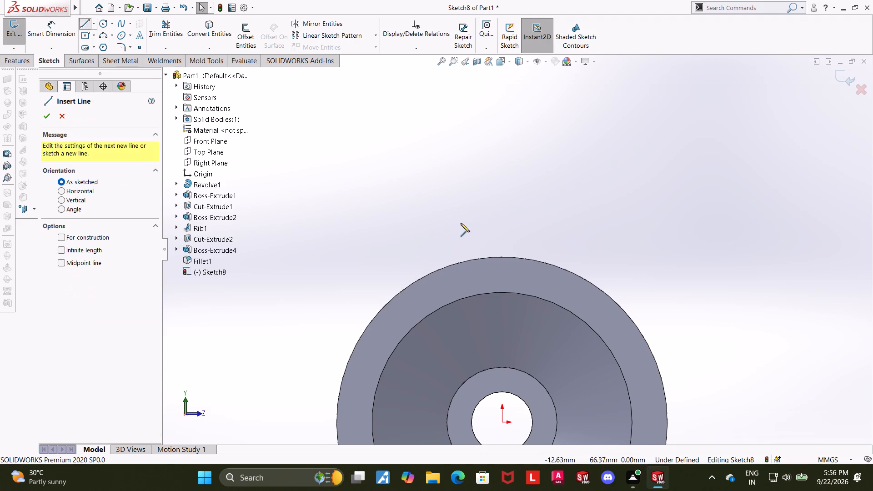
click(444, 266)
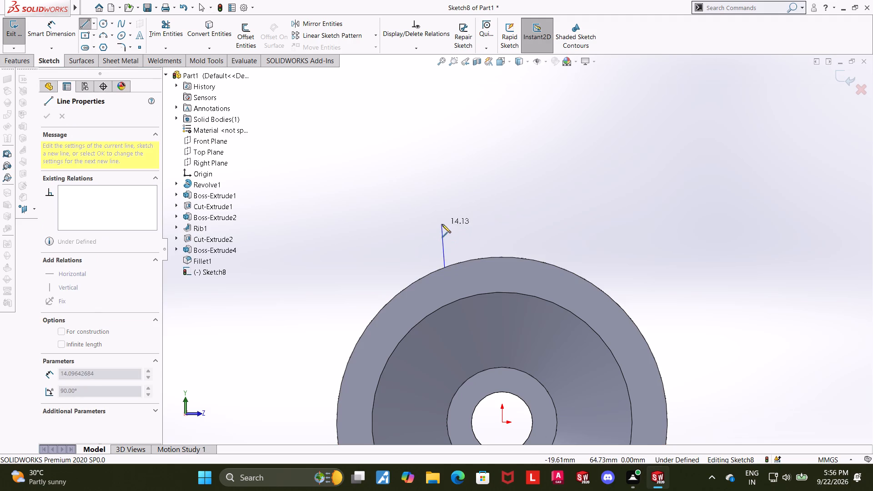
click(444, 226)
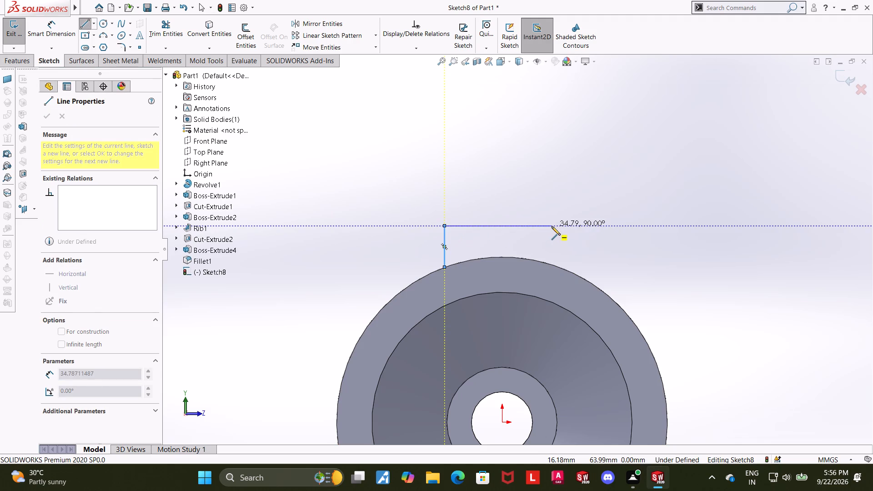
click(554, 225)
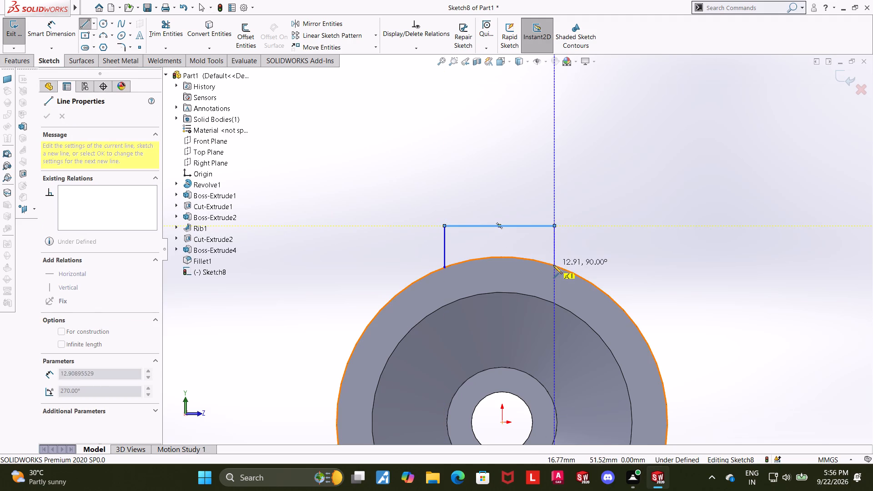
click(553, 265)
key(Escape)
key(Escape)
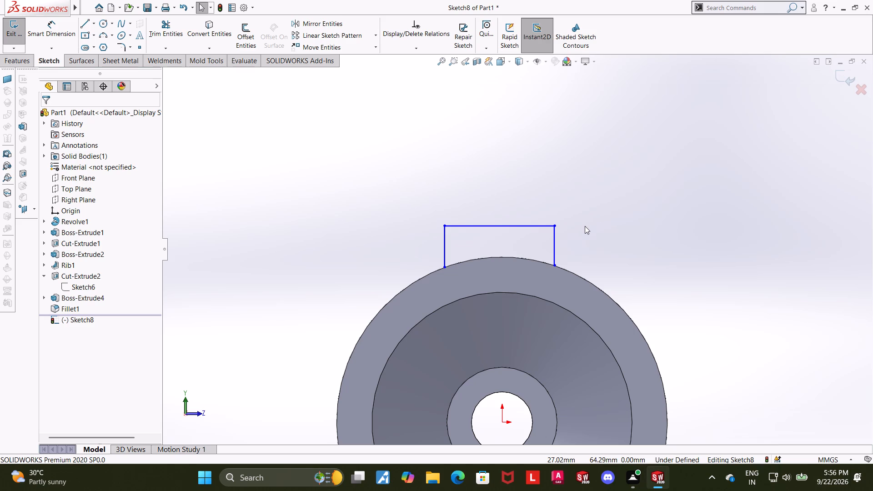
Draw a vertical construction centerline about 84 mm long from the origin up through the rectangular outline.
click(94, 25)
click(95, 48)
click(503, 425)
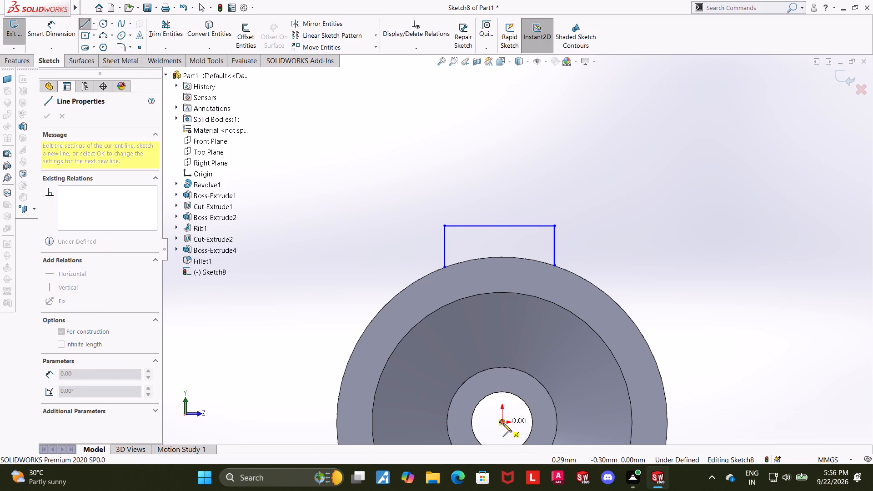
click(503, 165)
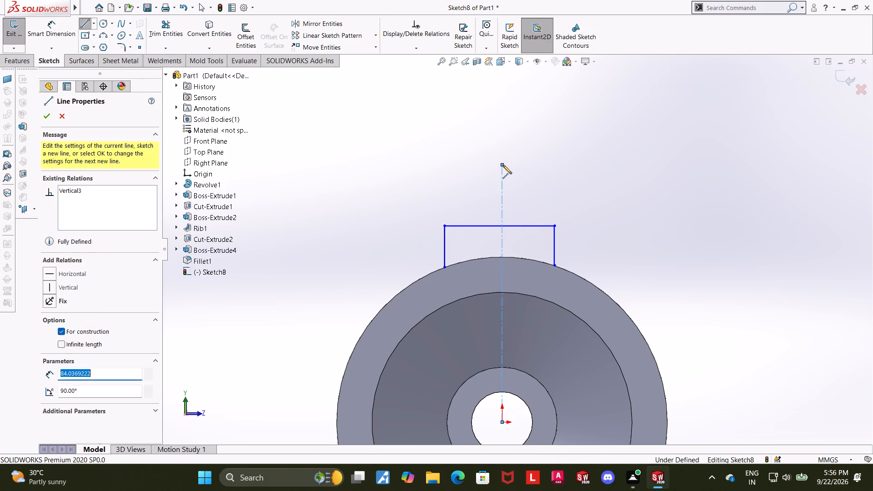
key(Escape)
key(Escape)
key(Escape)
Convert the flange's outer circular edge into the sketch and trim it to the arc between the outline's two vertical sides.
click(202, 31)
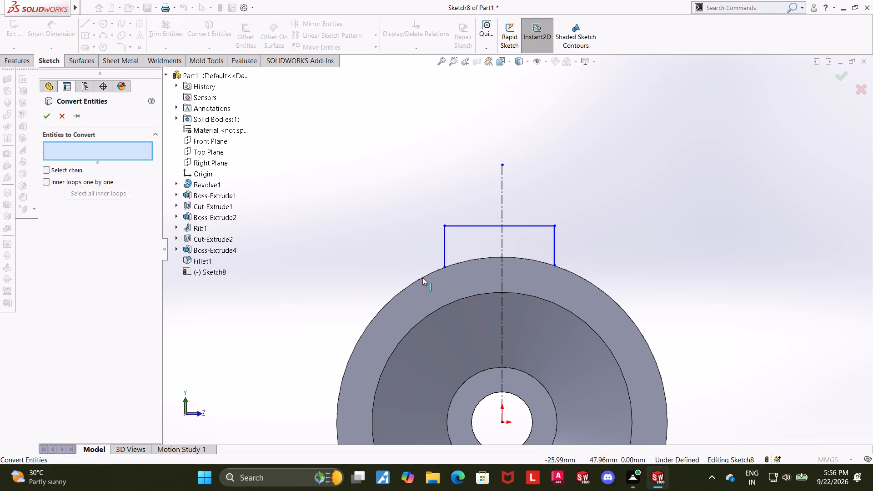
click(422, 279)
click(43, 119)
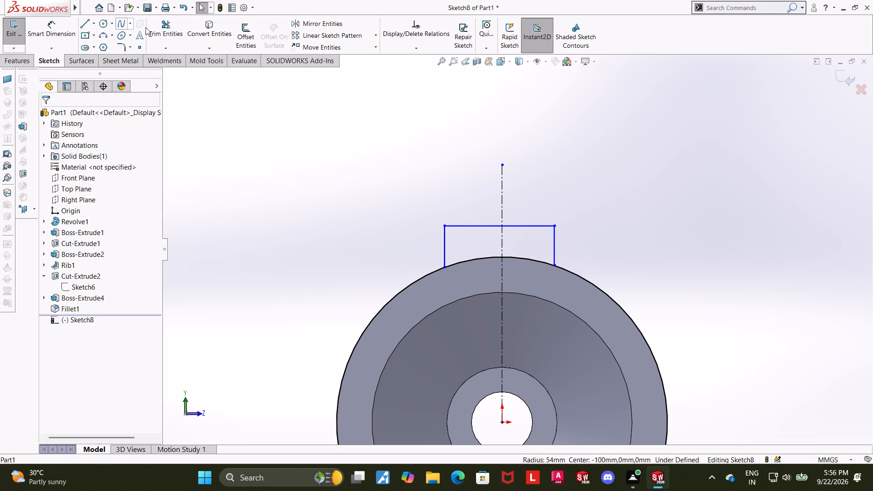
click(156, 32)
drag(401, 322, 291, 245)
drag(575, 311, 673, 258)
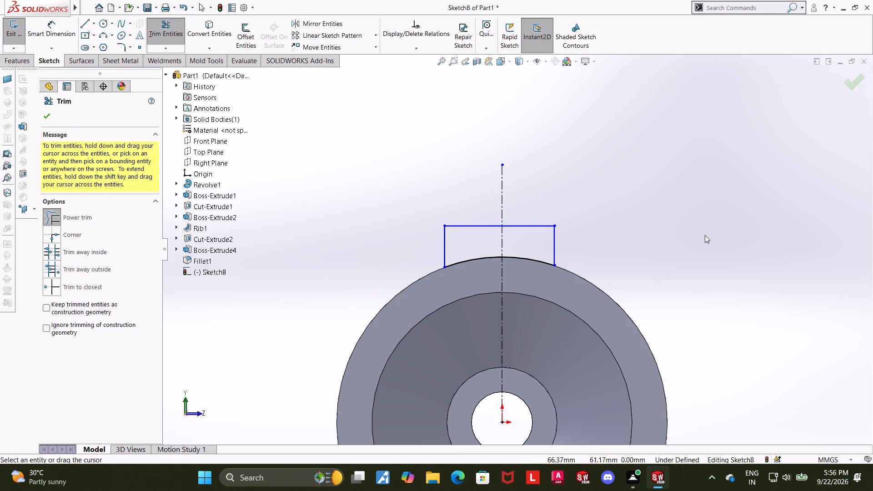
key(Escape)
key(Escape)
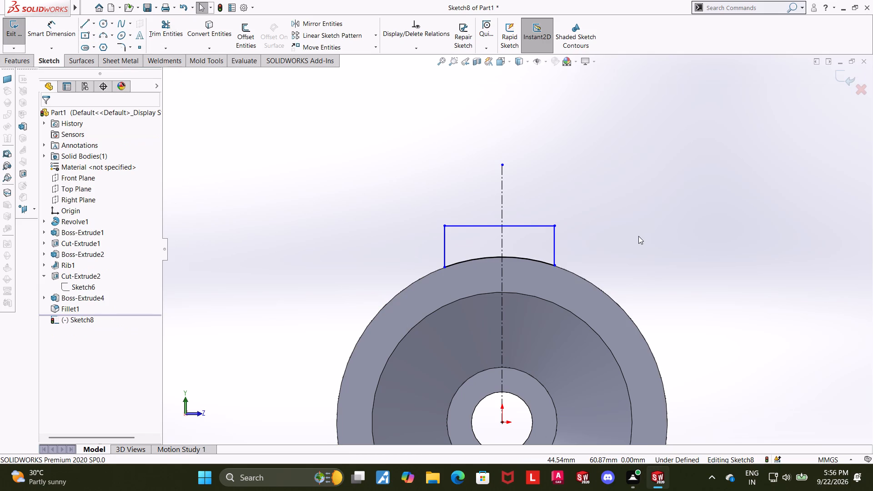
Dimension the outline's top horizontal line to 62 mm.
click(34, 25)
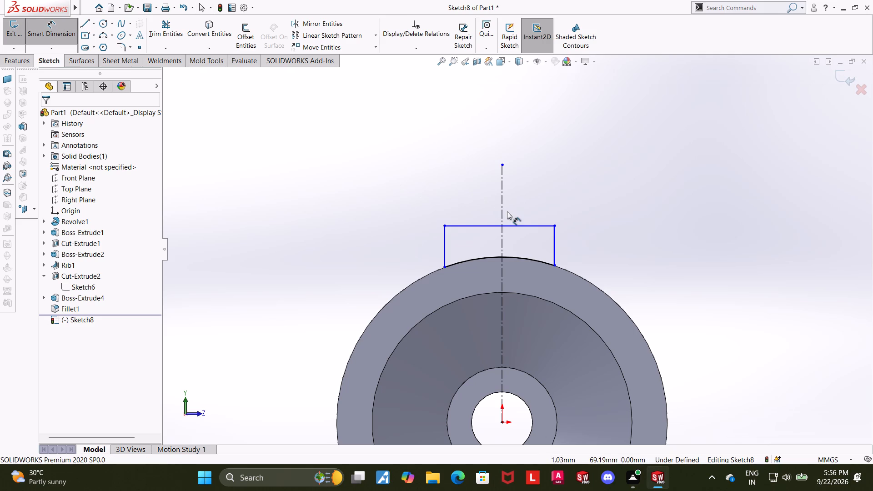
click(471, 225)
click(466, 199)
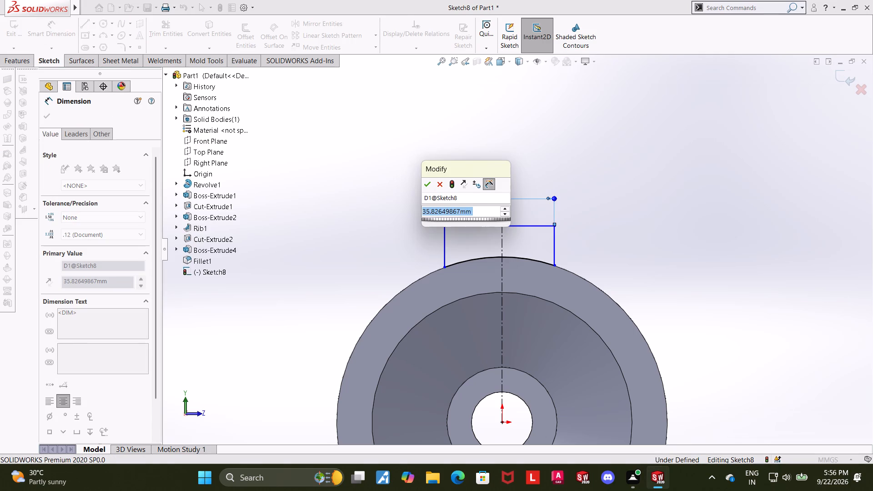
text(62)
key(Return)
key(Escape)
key(Escape)
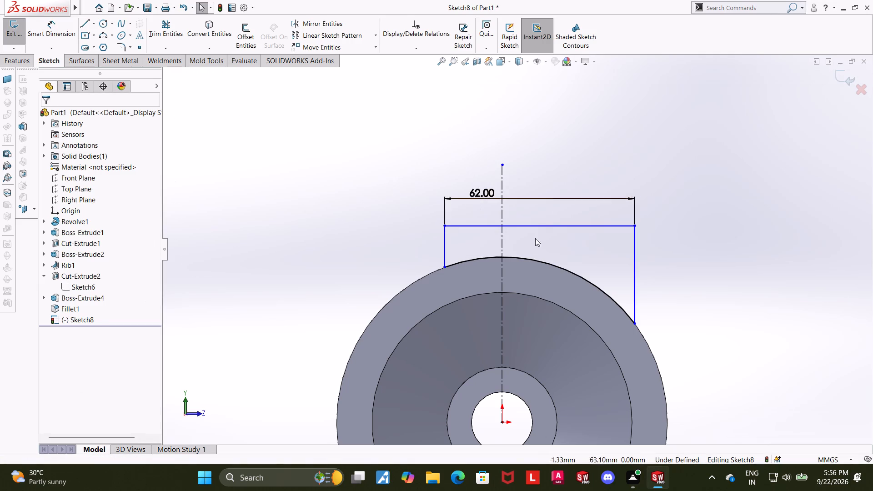
Make the midpoint of the outline's top line coincident with the vertical centerline.
click(539, 227)
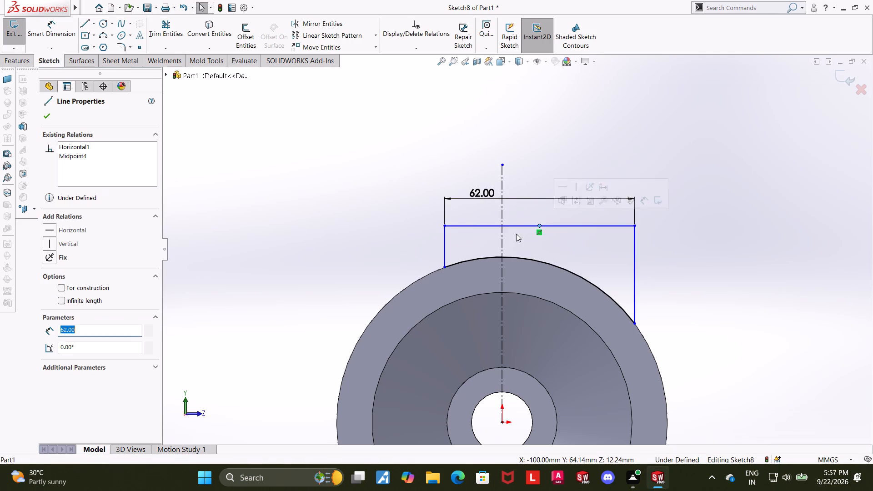
ctrl+click(502, 235)
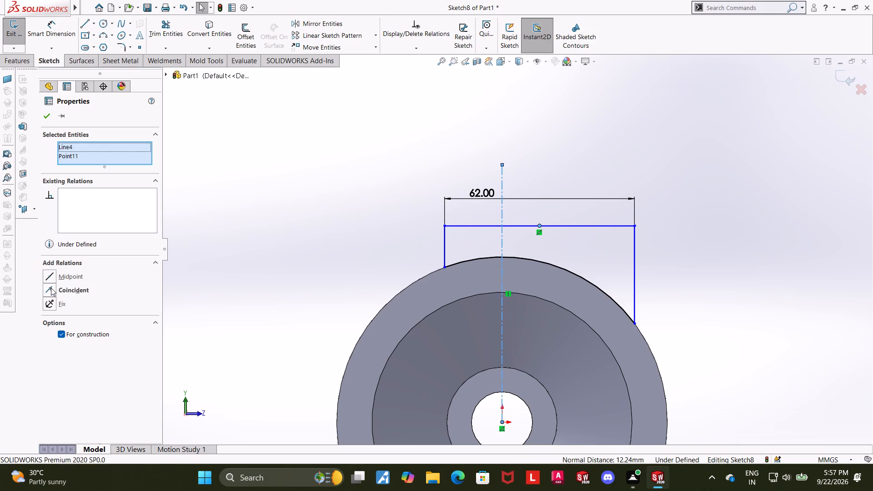
click(51, 288)
click(40, 116)
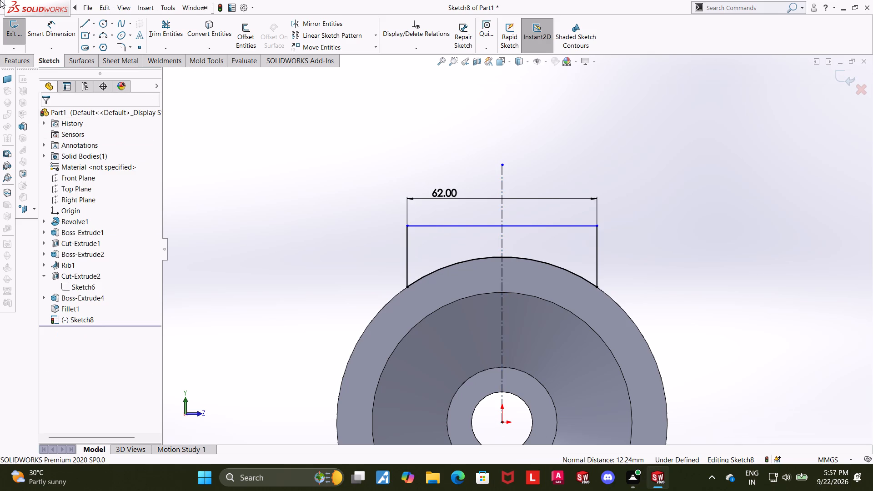
Dimension the height from the base's bottom edge to the outline's top line as 116 mm and exit the sketch.
click(65, 27)
scroll(339, 231, up, 1)
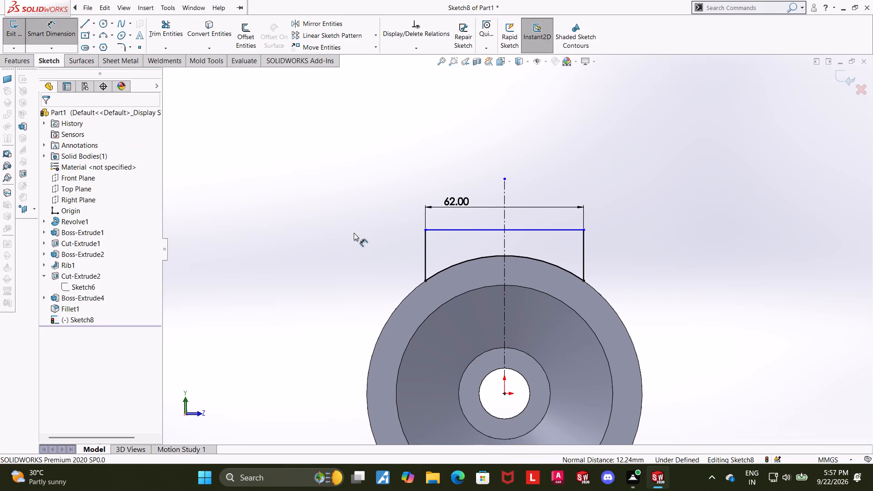
scroll(368, 235, up, 1)
click(474, 233)
scroll(473, 233, up, 1)
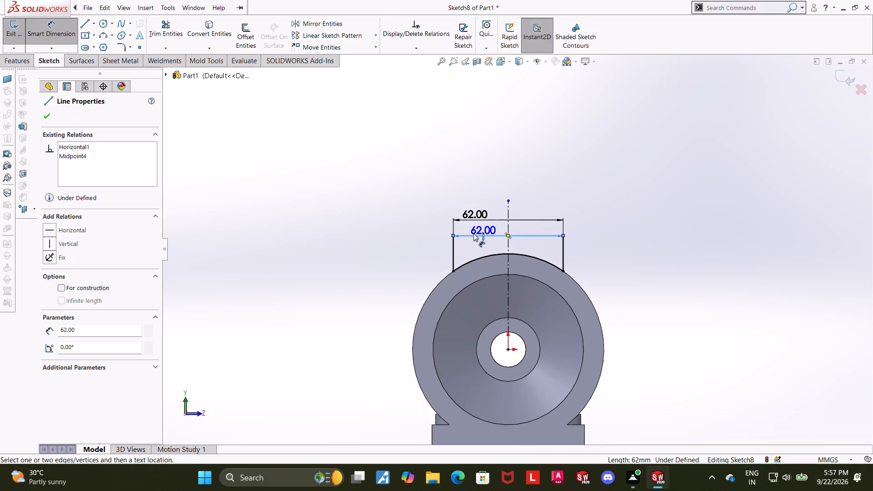
scroll(473, 233, up, 2)
click(476, 386)
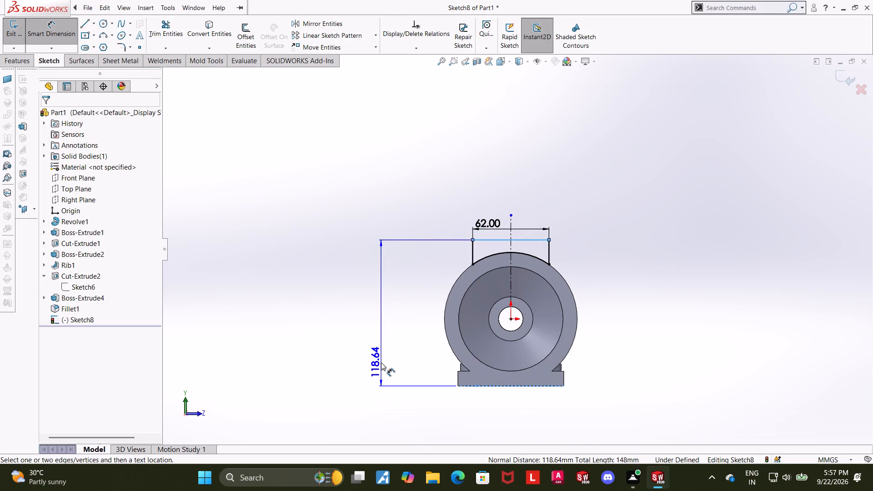
click(381, 362)
text(116)
key(Return)
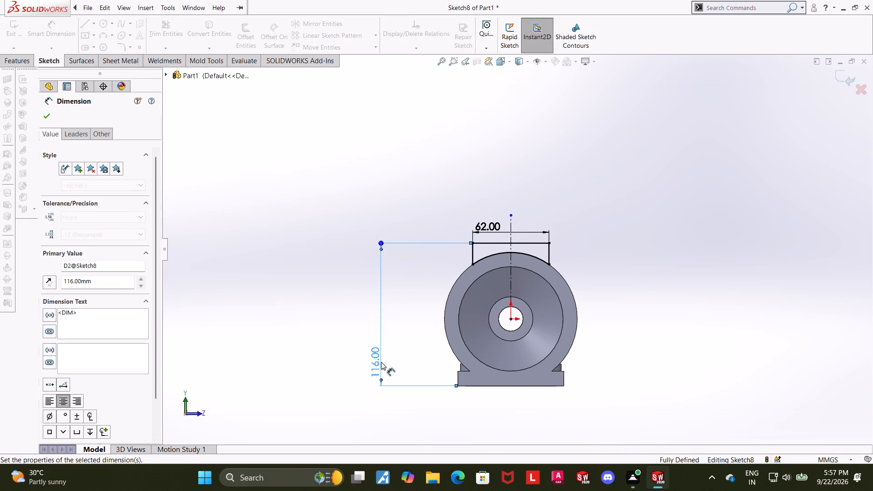
key(Escape)
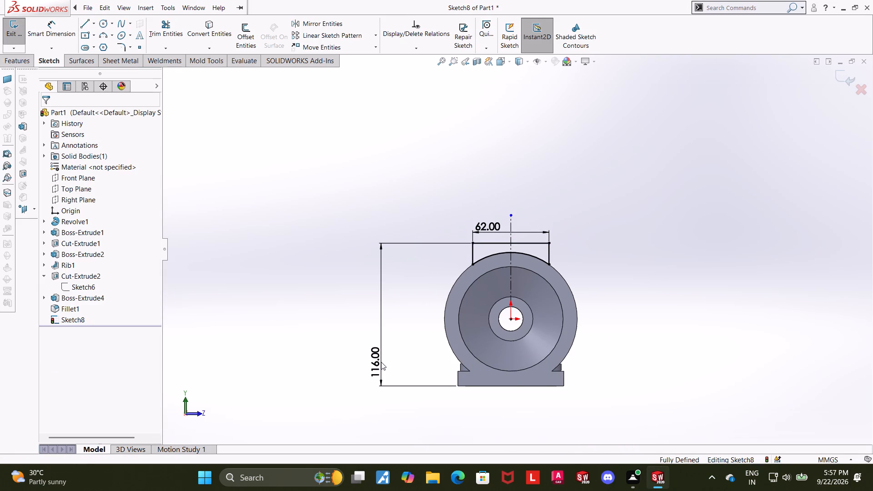
middle_drag(700, 205, 662, 210)
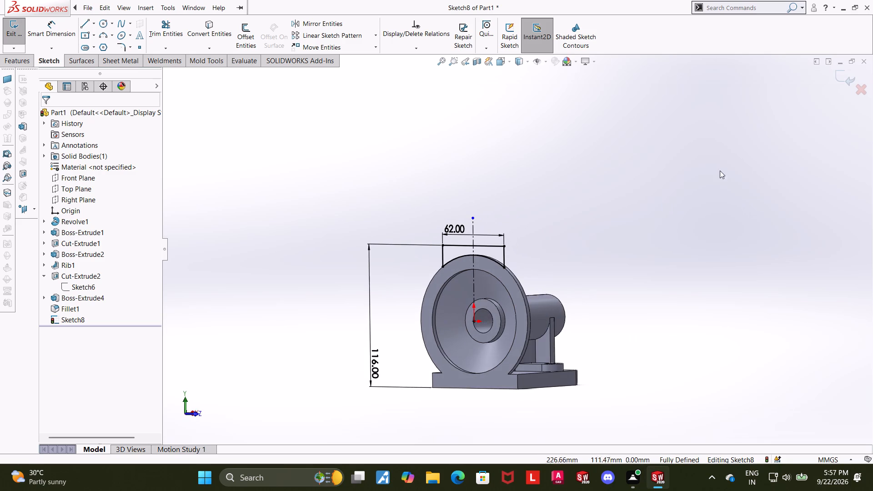
click(835, 82)
click(841, 78)
Extrude the block outline atop the flange 4 mm blind, in the reversed direction toward the tube, merged with the body.
middle_drag(705, 168, 697, 171)
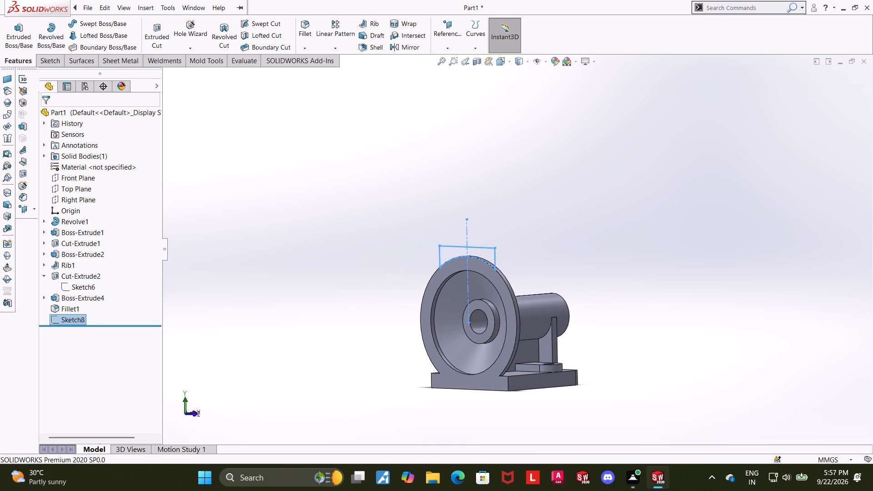
click(21, 31)
middle_drag(215, 190, 201, 195)
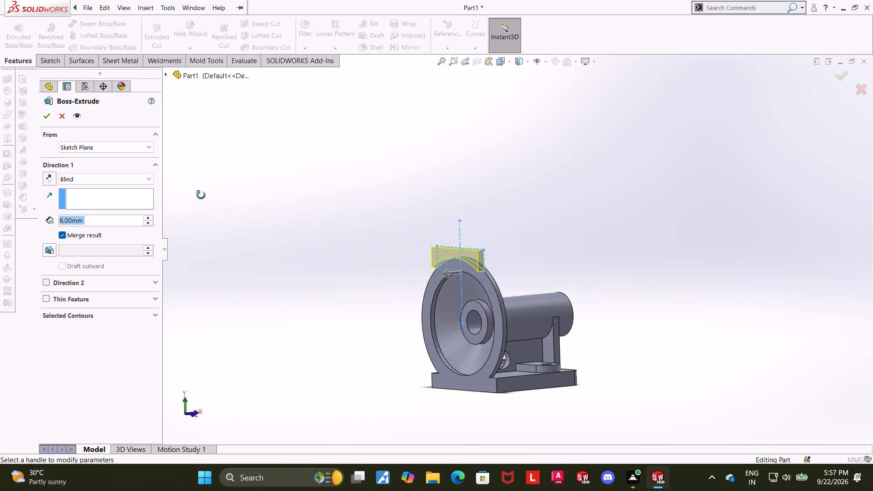
middle_drag(201, 195, 182, 201)
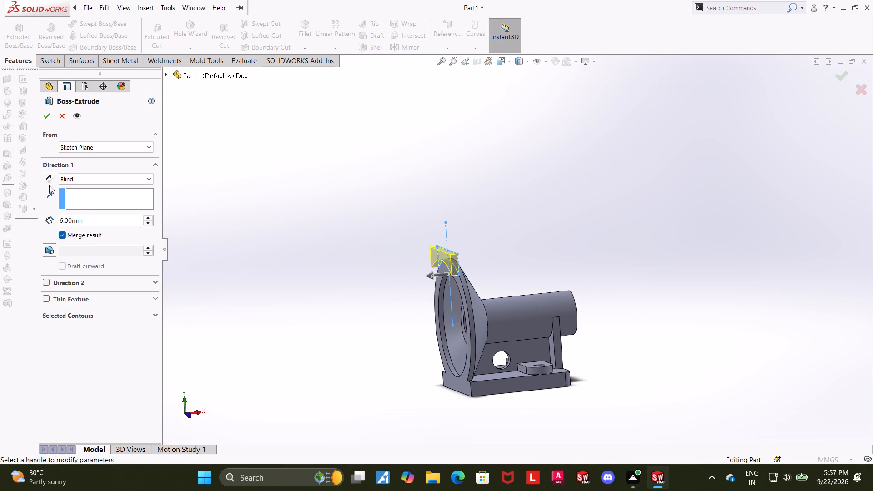
click(49, 177)
click(104, 220)
drag(104, 220, 58, 217)
drag(107, 220, 20, 216)
key(4)
key(Return)
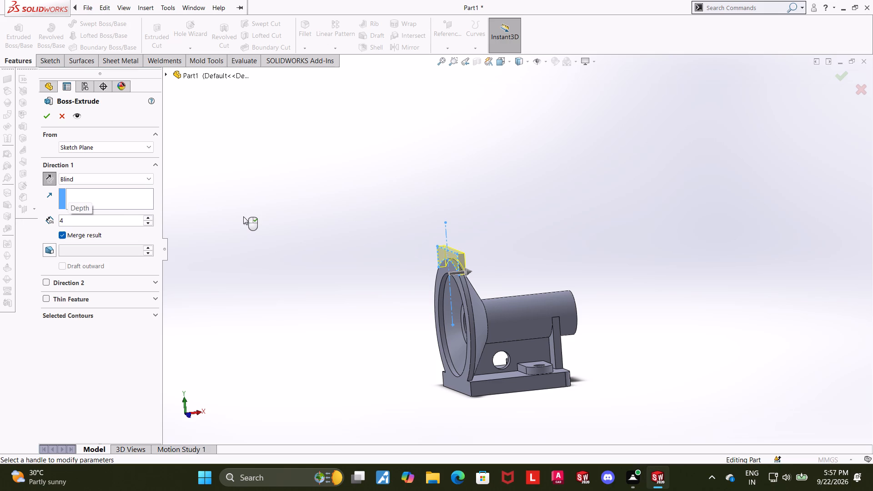
middle_drag(658, 146, 620, 200)
scroll(473, 235, down, 5)
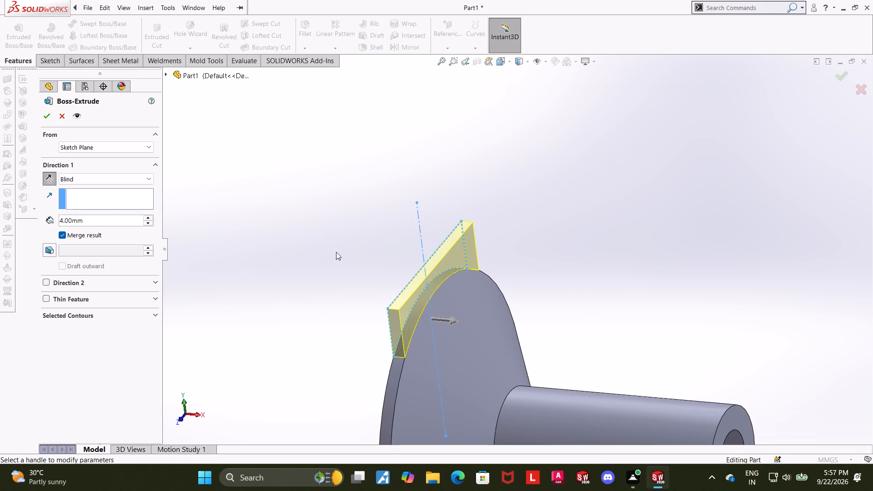
click(44, 116)
click(624, 220)
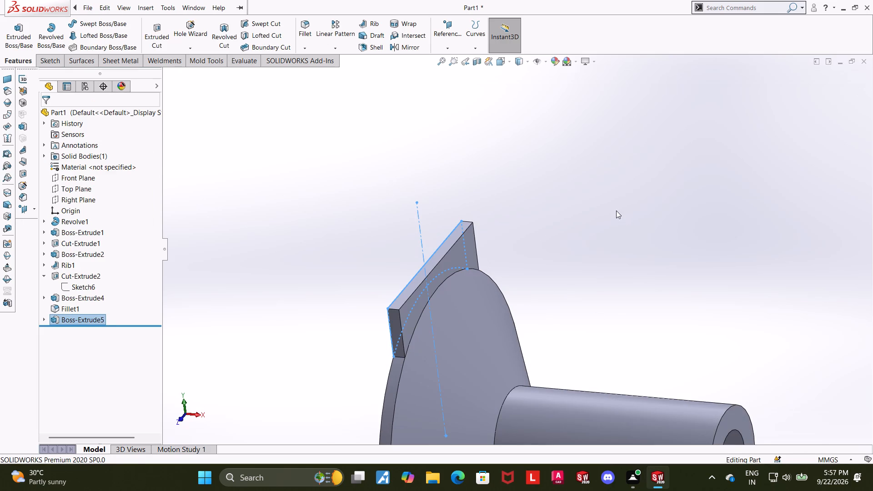
Reopen the top block's extrusion definition to check its depth and direction, and close it without changing anything.
middle_drag(609, 210, 625, 208)
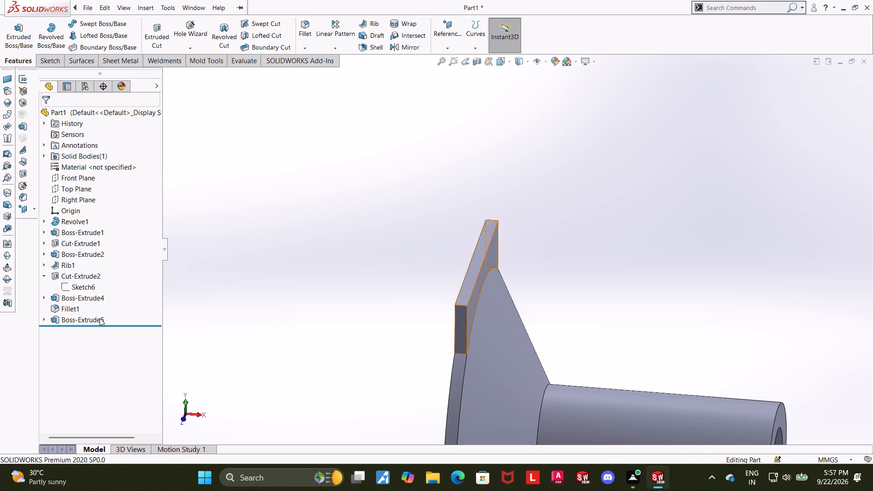
click(100, 318)
click(104, 290)
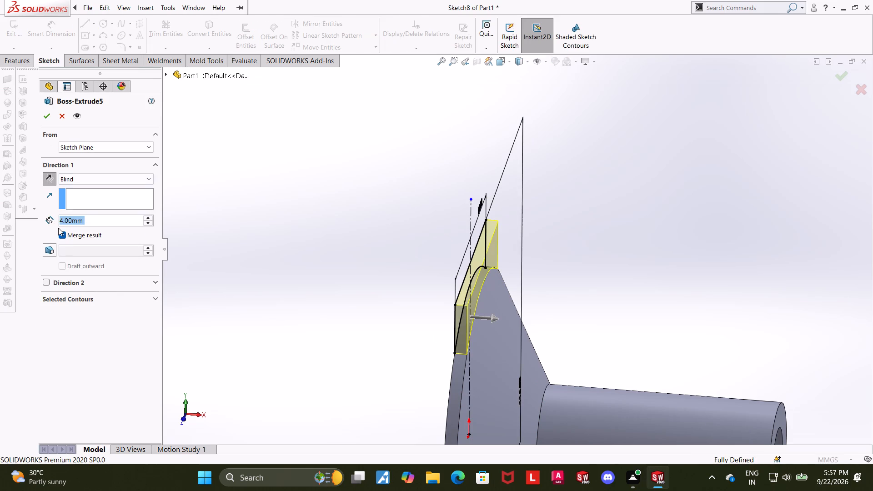
click(47, 113)
click(368, 205)
Examine the whole part from several sides, including the flange's top block, the tube support and the base.
scroll(370, 202, up, 3)
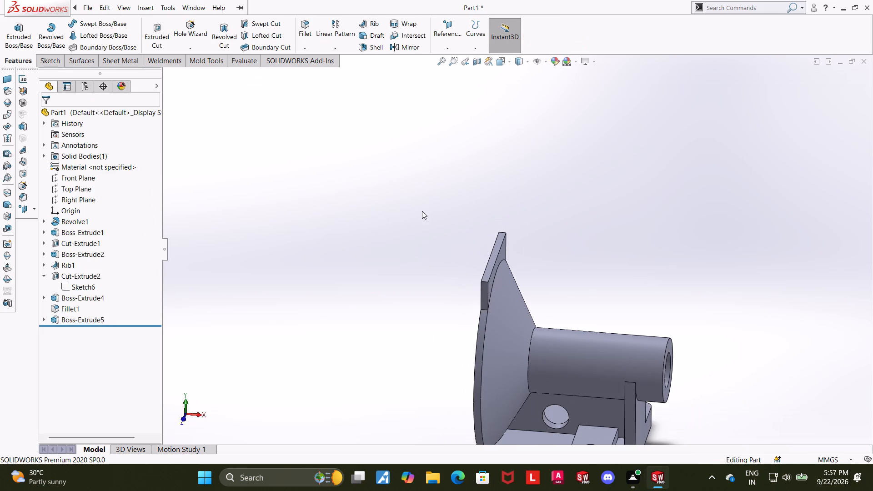
scroll(692, 226, up, 3)
middle_drag(631, 224, 633, 227)
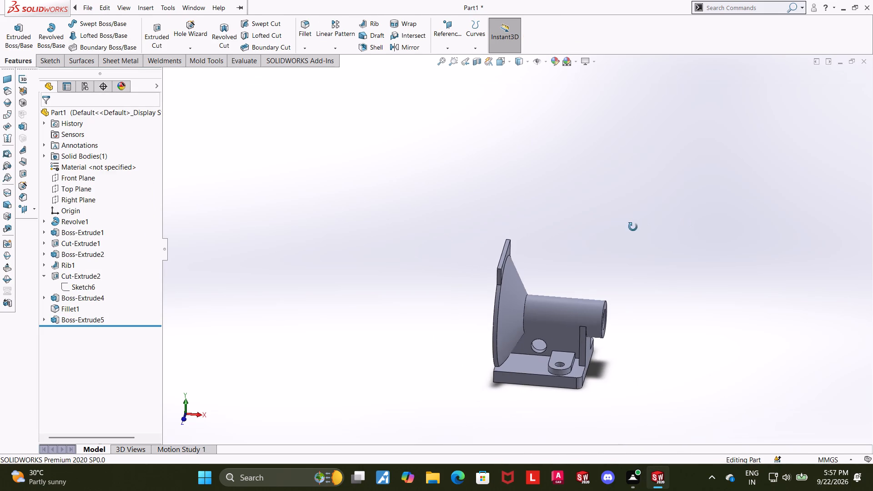
middle_drag(633, 227, 640, 281)
middle_drag(646, 245, 659, 215)
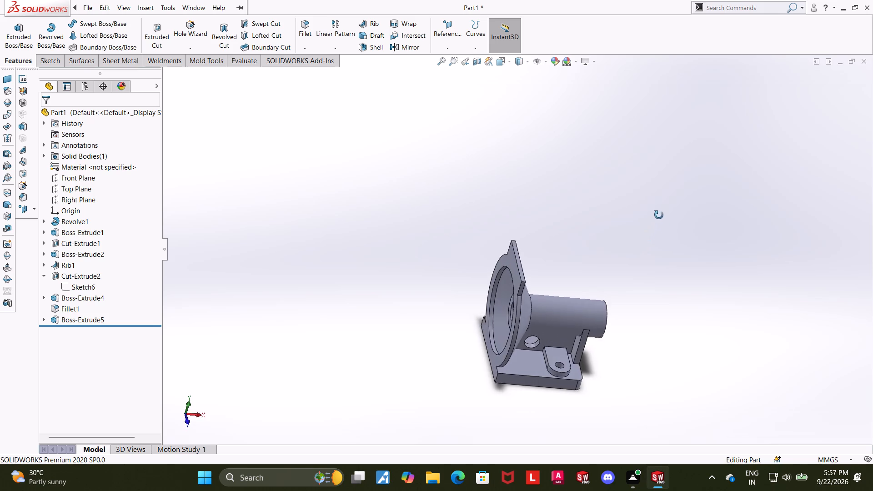
middle_drag(659, 215, 664, 107)
middle_drag(634, 280, 608, 318)
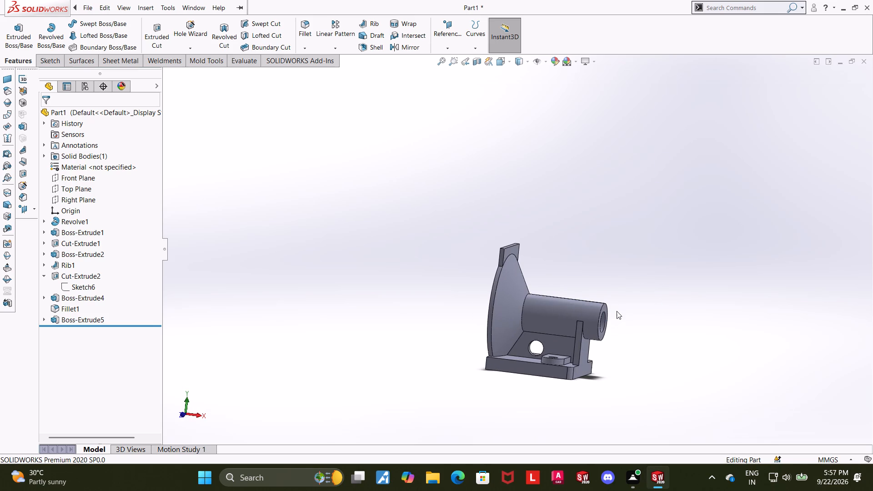
middle_drag(523, 288, 507, 299)
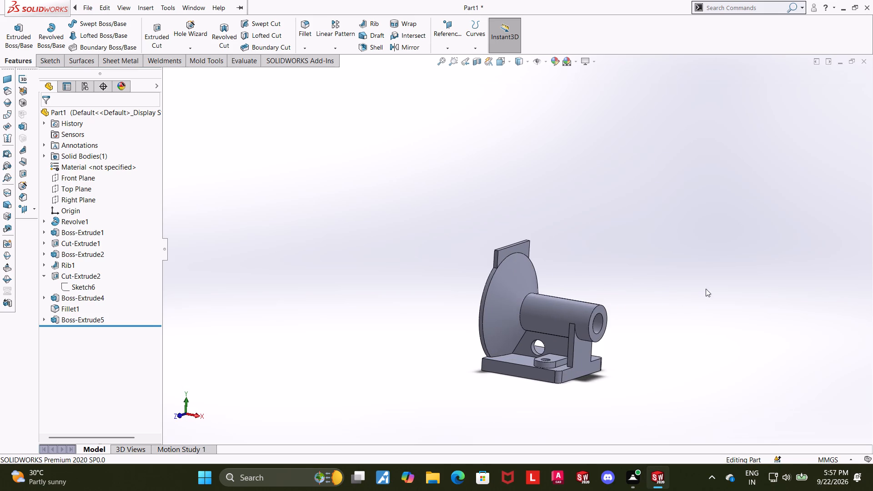
middle_drag(684, 284, 649, 293)
scroll(632, 296, down, 2)
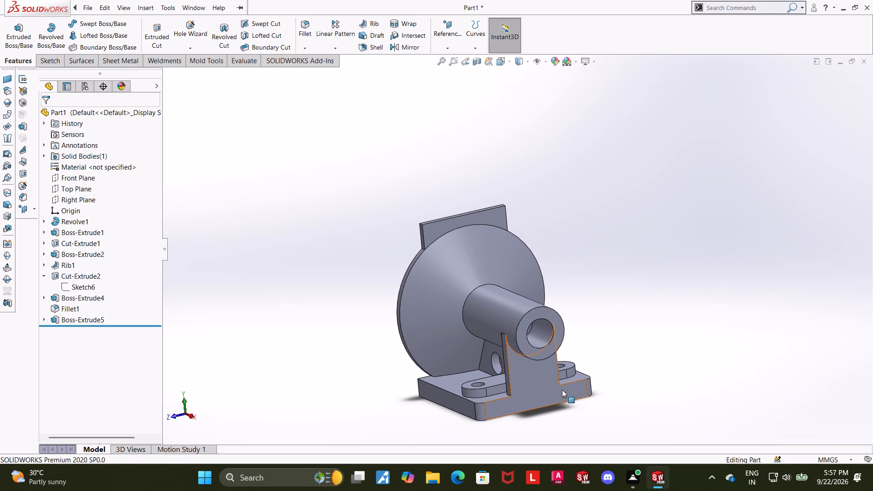
scroll(552, 359, up, 3)
scroll(507, 270, down, 3)
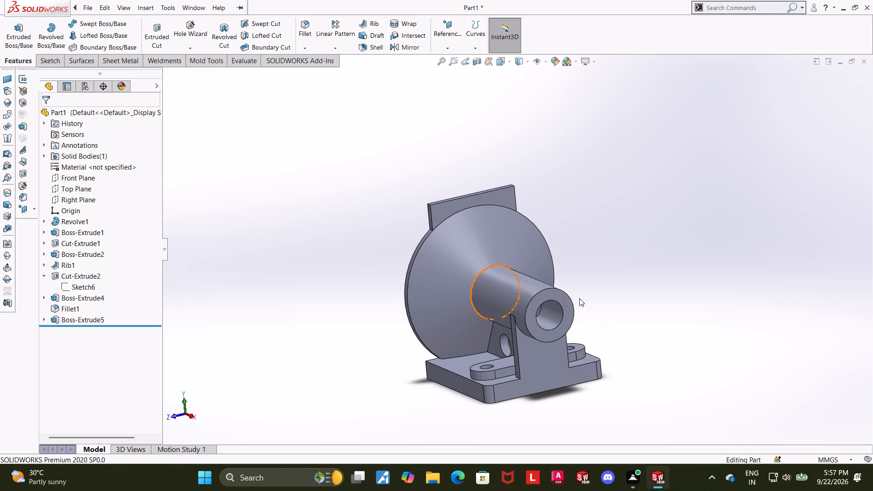
middle_drag(579, 278, 536, 283)
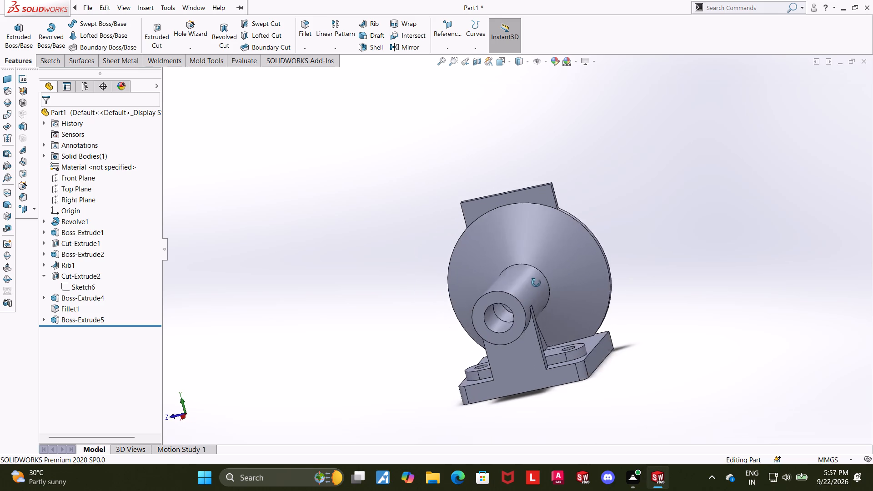
middle_drag(536, 283, 552, 332)
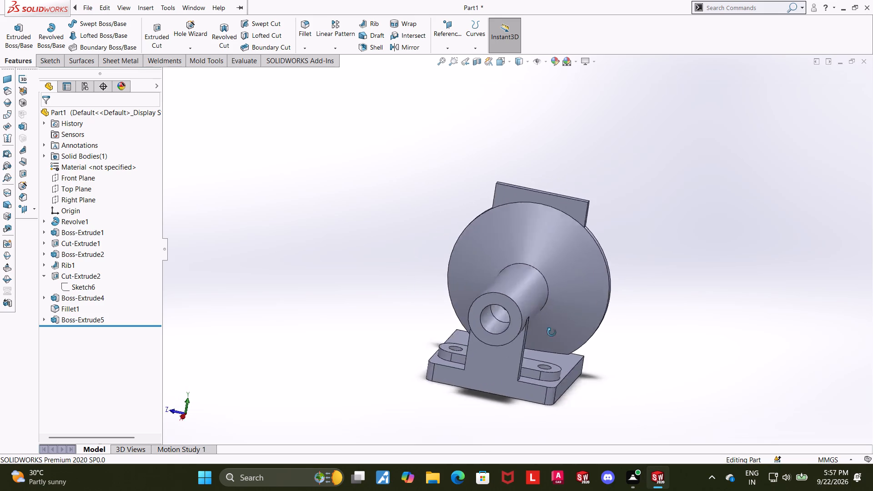
middle_drag(552, 332, 626, 410)
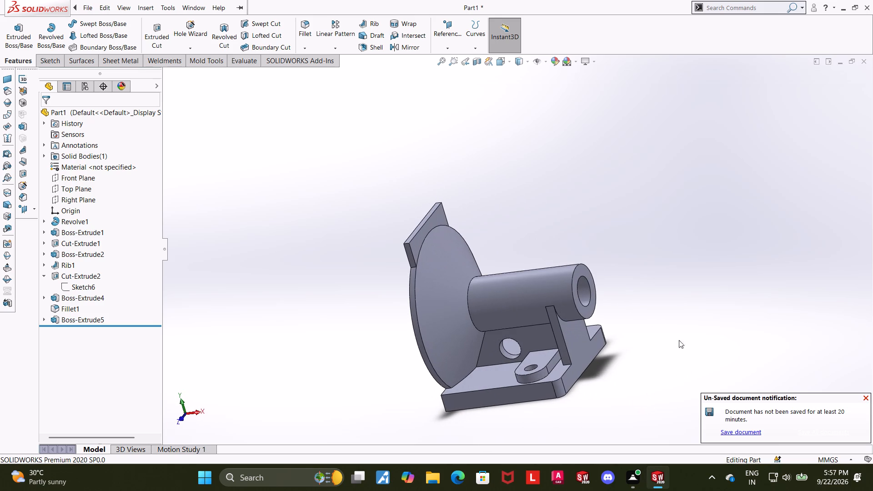
Start a sketch on the Top Plane, viewed face-on, and draw a circle about 16 mm in diameter on the tube's axis near the cone.
click(306, 172)
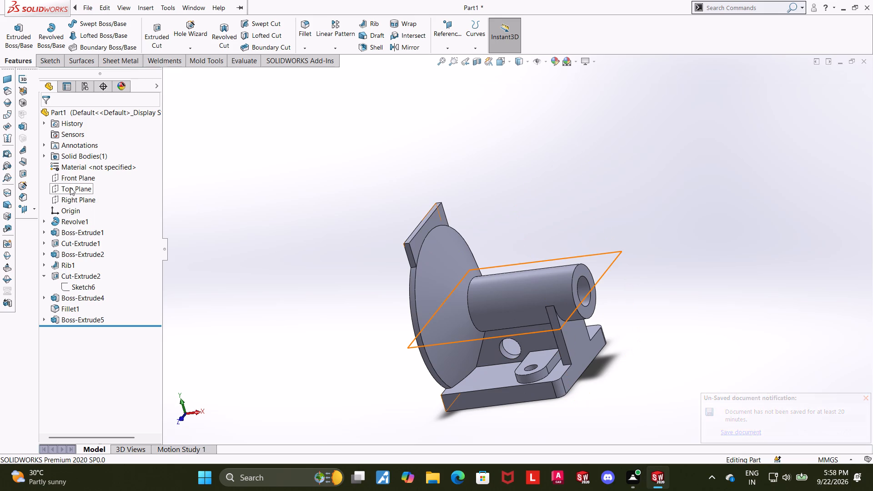
click(70, 187)
click(81, 175)
click(84, 327)
click(106, 316)
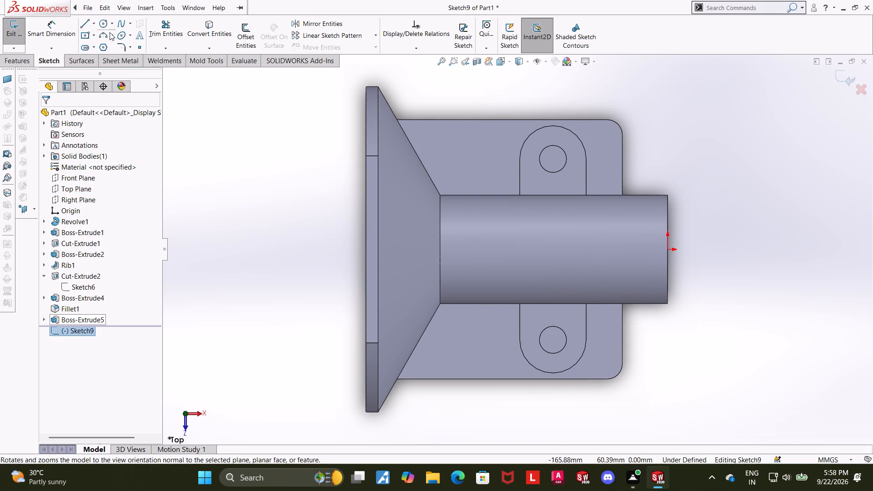
click(104, 23)
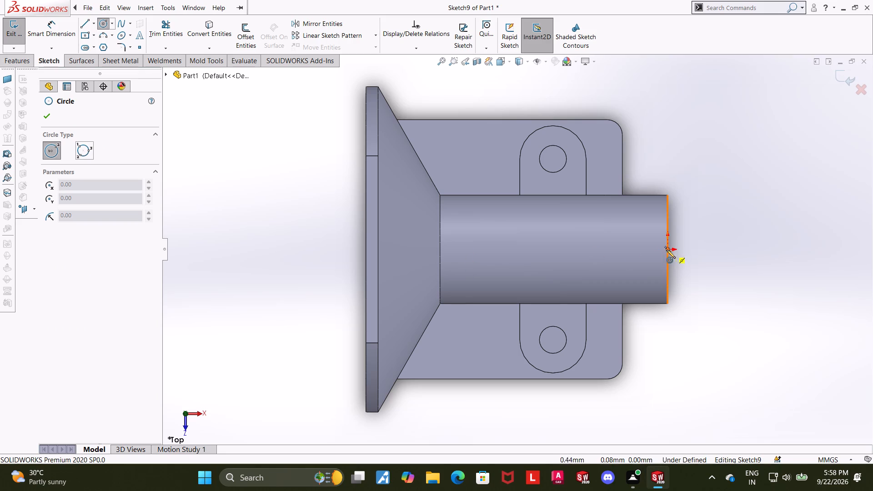
click(458, 249)
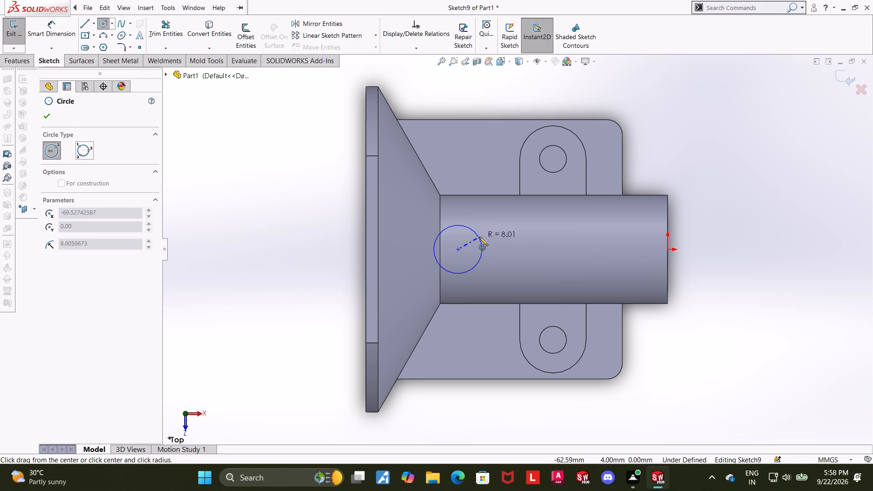
click(479, 237)
key(Escape)
key(Escape)
key(Escape)
Dimension the circle's diameter to 5 mm.
click(47, 32)
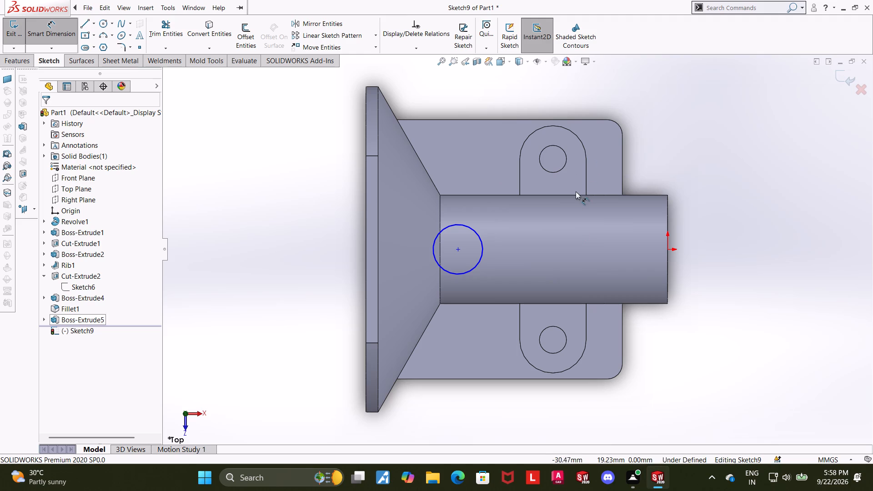
click(476, 236)
click(497, 226)
key(5)
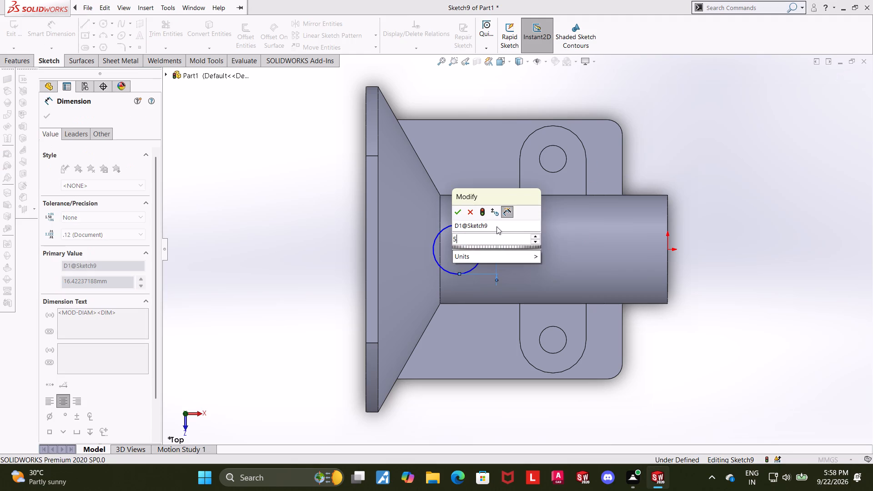
key(Return)
key(Escape)
Draw horizontal lines about 11 mm long from the circle's top and bottom points toward the flange, and join their ends with a vertical line.
scroll(469, 263, down, 4)
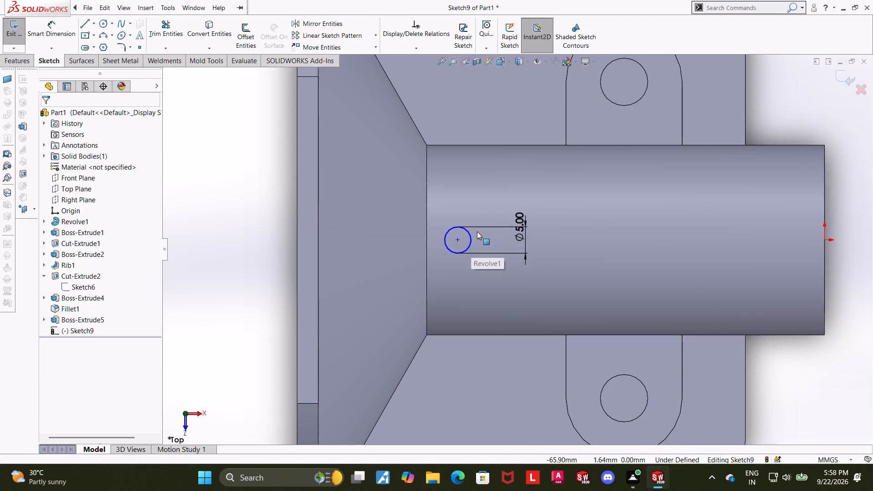
scroll(477, 231, down, 2)
click(83, 25)
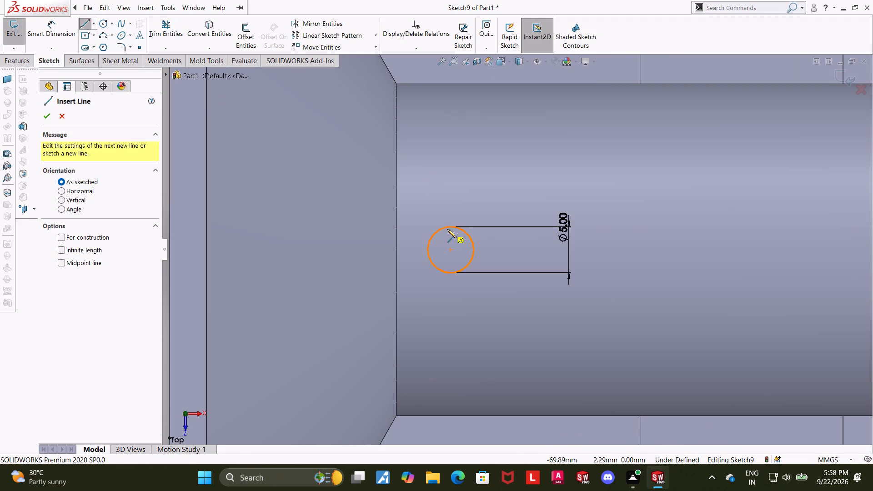
click(450, 225)
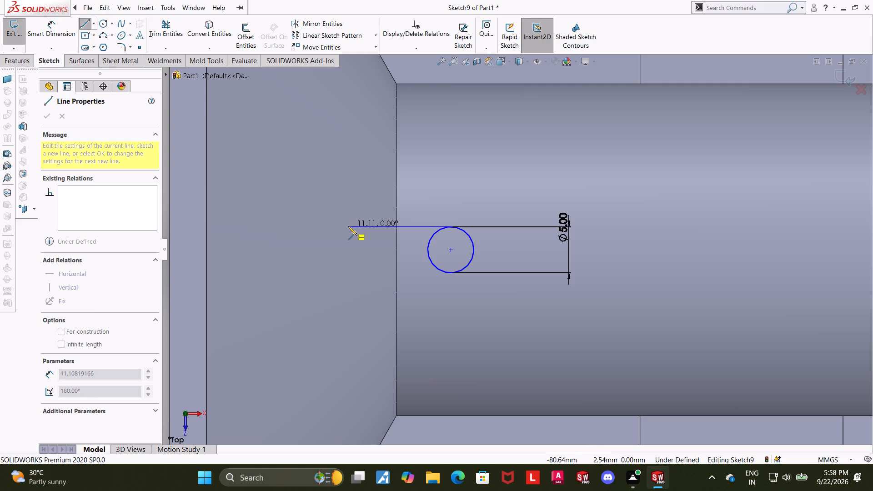
click(348, 226)
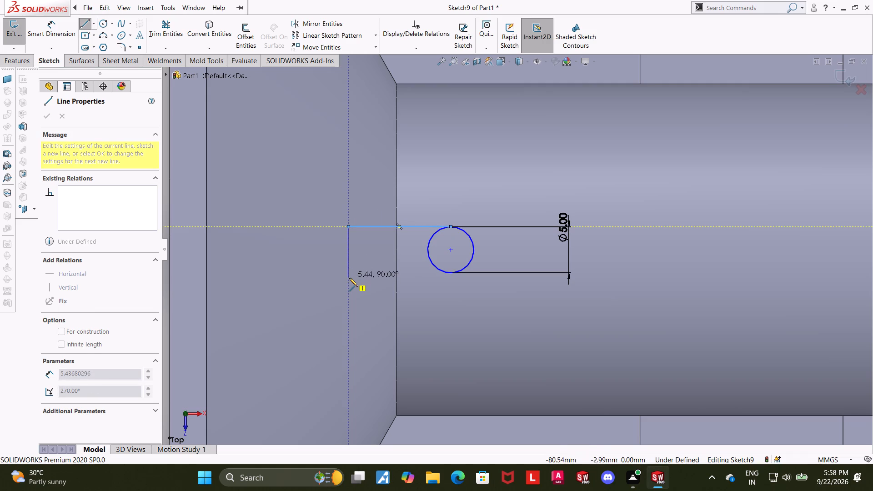
key(Escape)
click(86, 24)
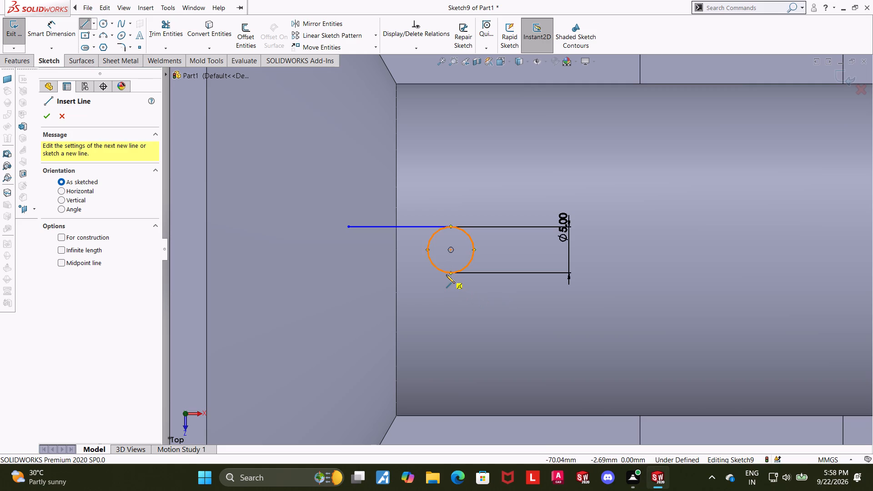
click(451, 273)
click(347, 274)
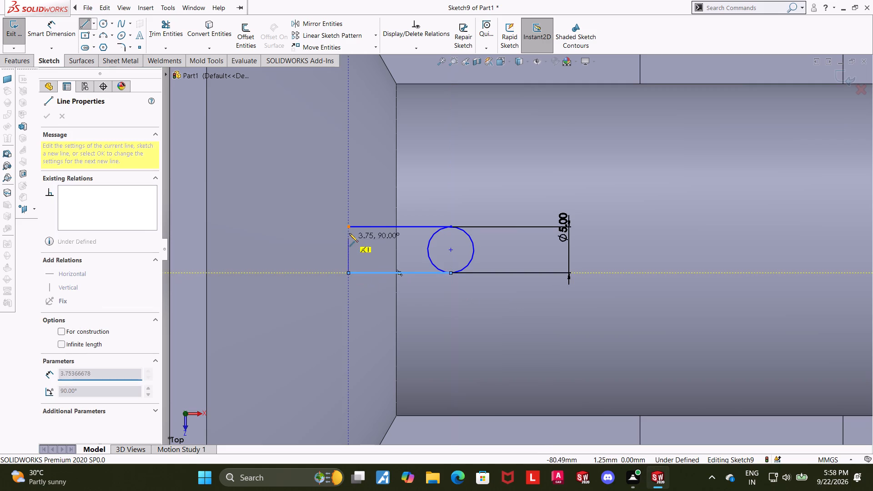
click(348, 227)
key(Escape)
key(Escape)
key(Escape)
Trim away the circle's half inside the slot outline, leaving the rounded end facing away from the flange.
click(180, 30)
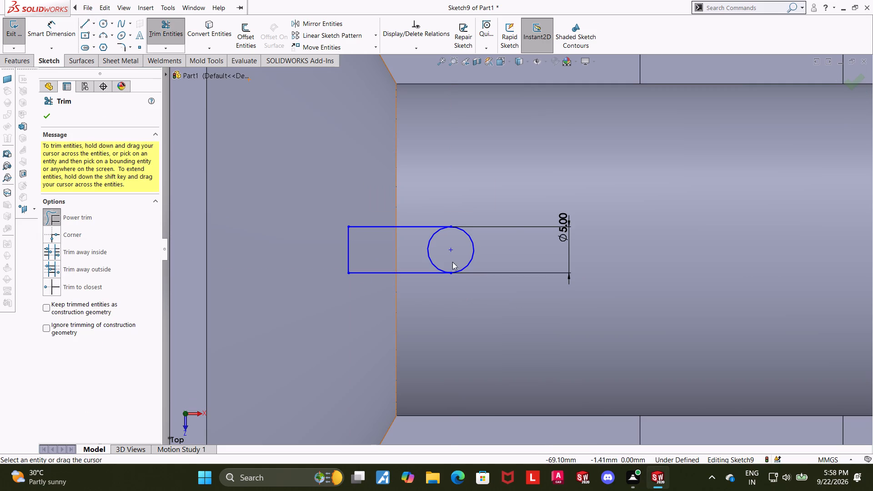
drag(447, 257, 407, 254)
key(Escape)
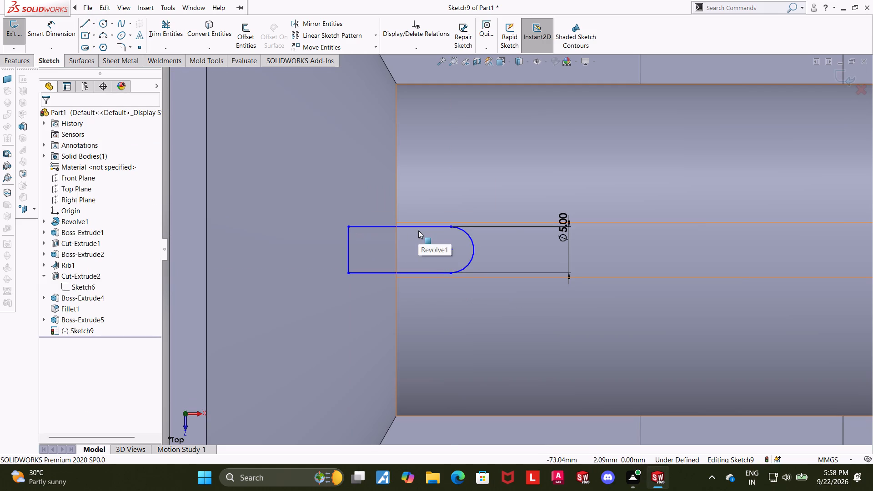
Dimension the distance from the slot's vertical end line to the edge where the cone meets the tube as 4 mm.
click(62, 29)
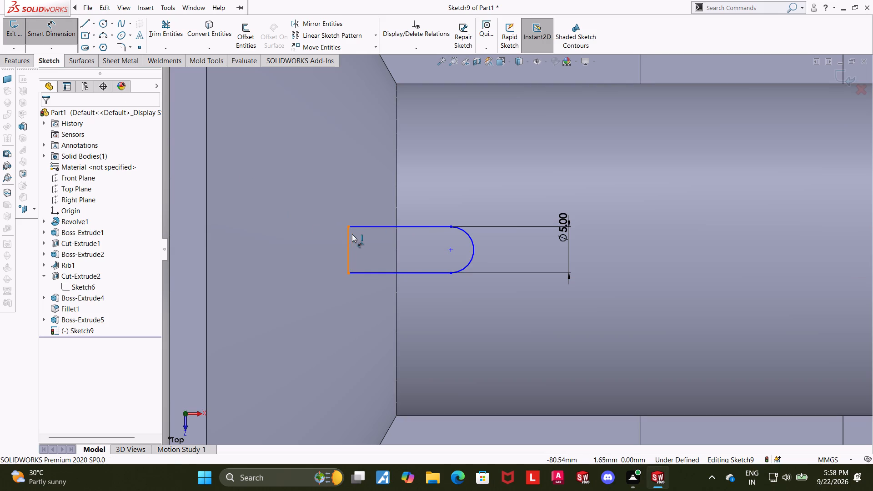
click(348, 250)
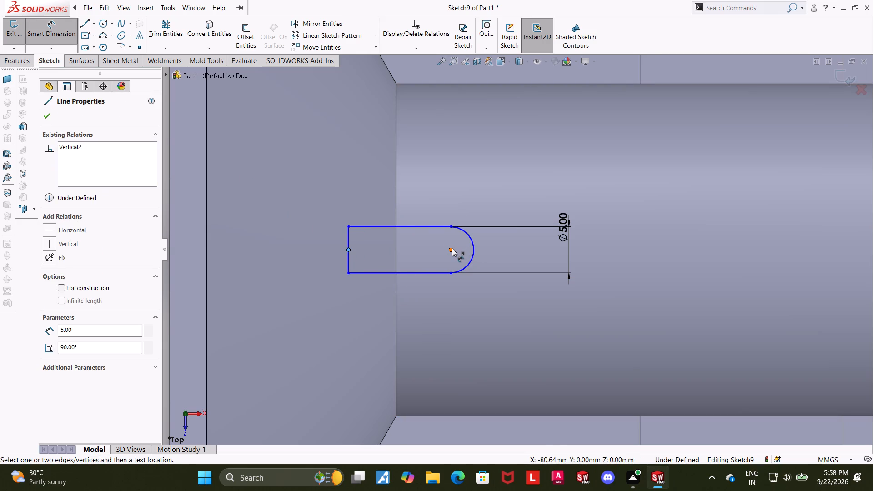
click(396, 201)
click(377, 192)
key(4)
key(Return)
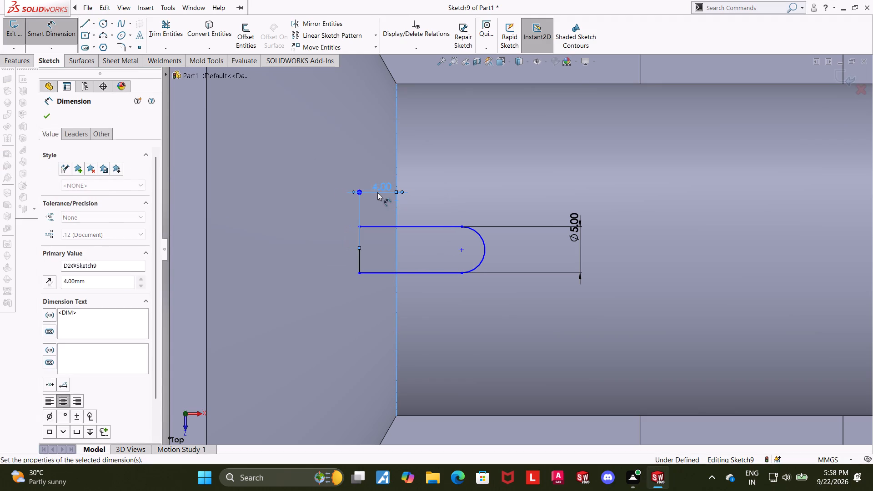
Dimension the horizontal distance from the slot's arc centre to the flange's outer face edge as 29 mm.
key(Escape)
key(Escape)
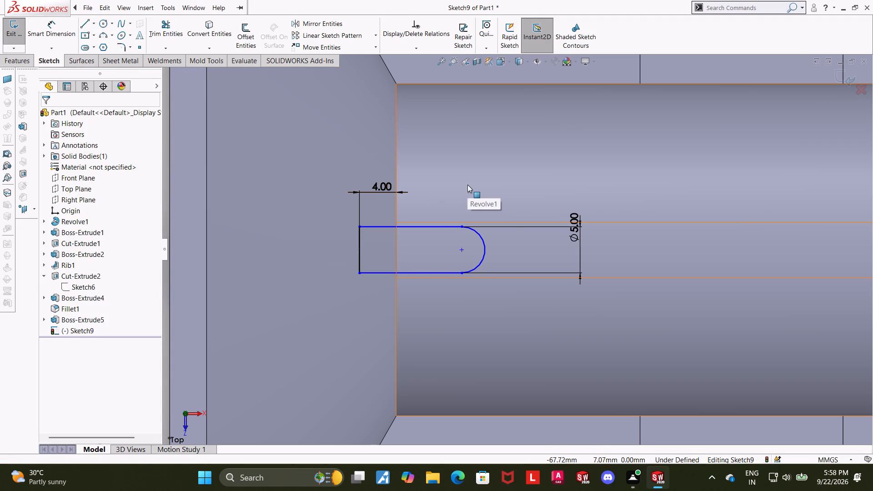
click(42, 35)
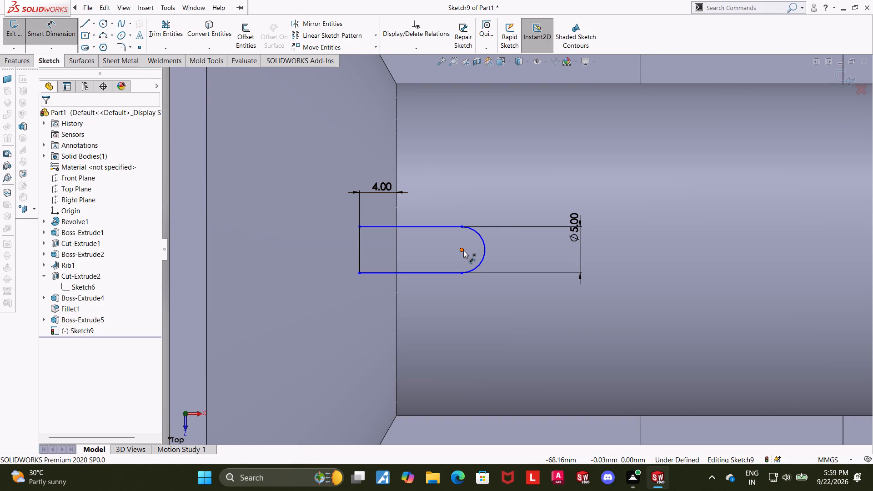
click(463, 250)
scroll(463, 250, up, 3)
click(314, 275)
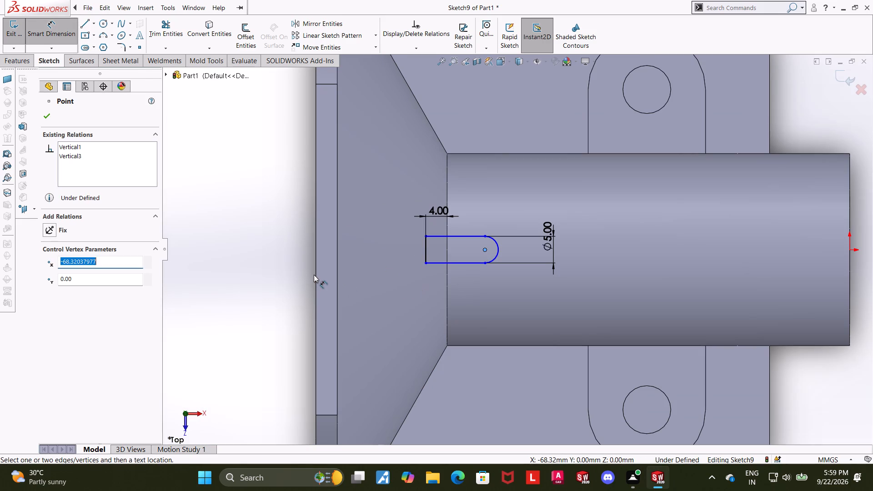
click(315, 275)
scroll(322, 279, up, 4)
click(461, 393)
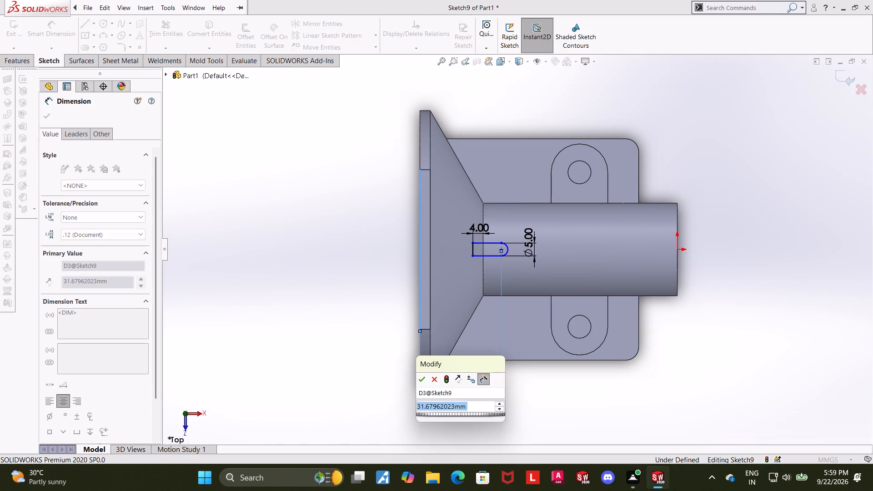
text(29)
key(Return)
key(Escape)
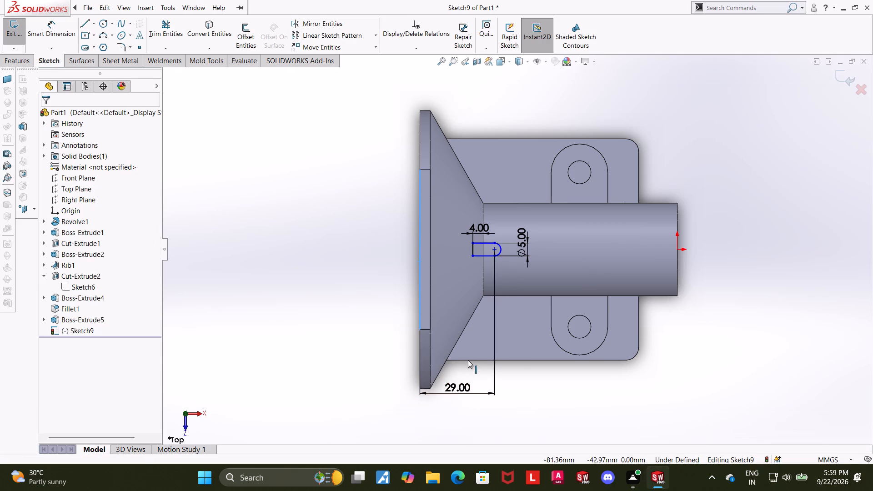
Add a horizontal relation between the origin and the centre point of the slot's arc.
scroll(497, 344, down, 3)
key(Escape)
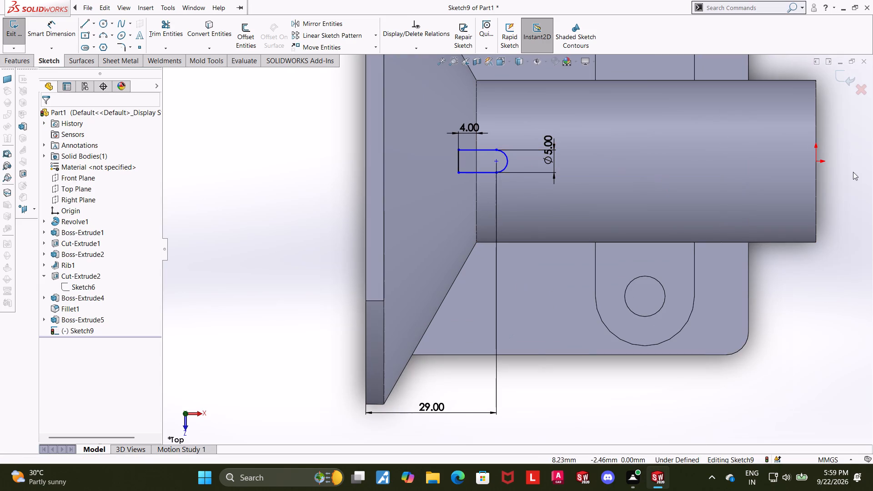
click(815, 161)
ctrl+click(495, 161)
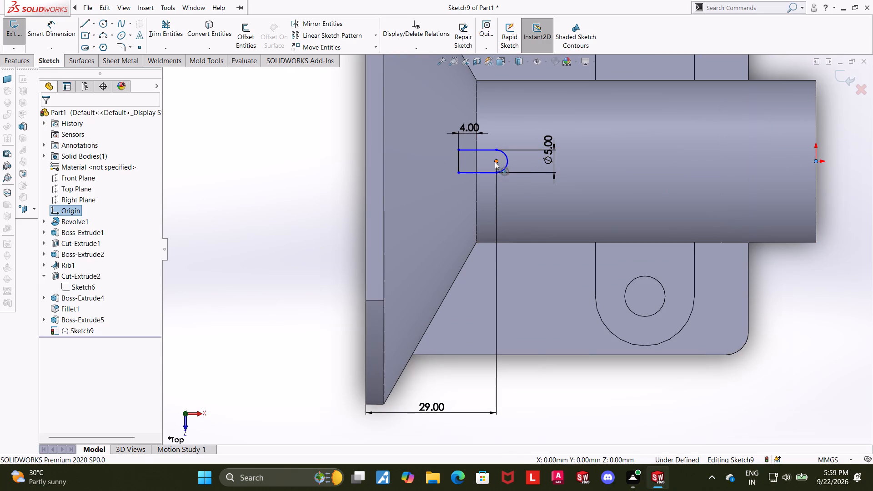
click(50, 276)
click(48, 116)
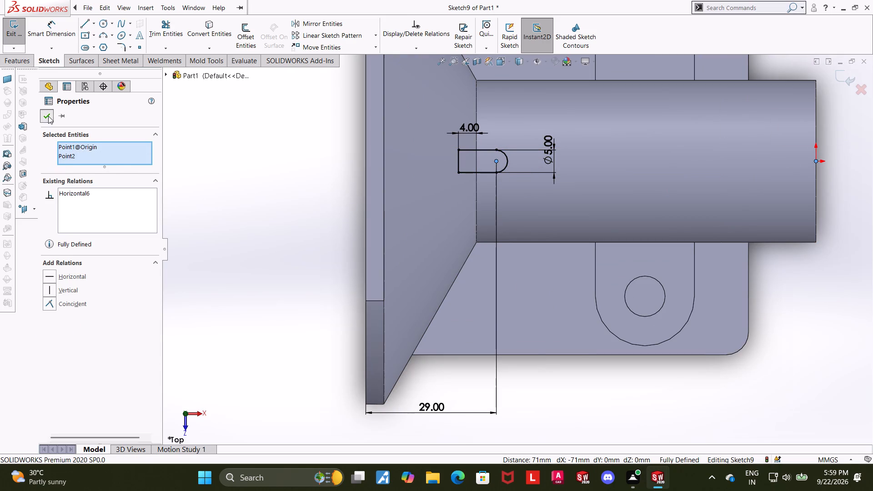
Set the diameter of the slot's rounded end to 10 mm and exit the sketch.
scroll(583, 311, up, 2)
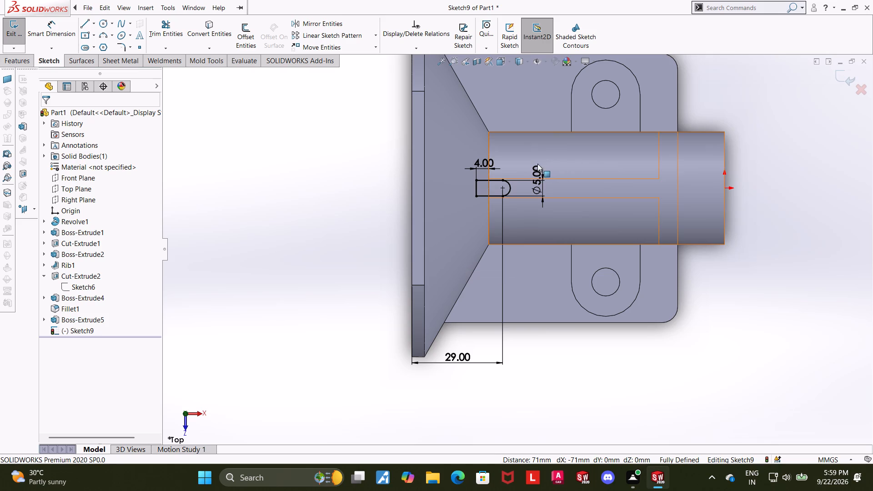
scroll(525, 164, down, 4)
double_click(557, 220)
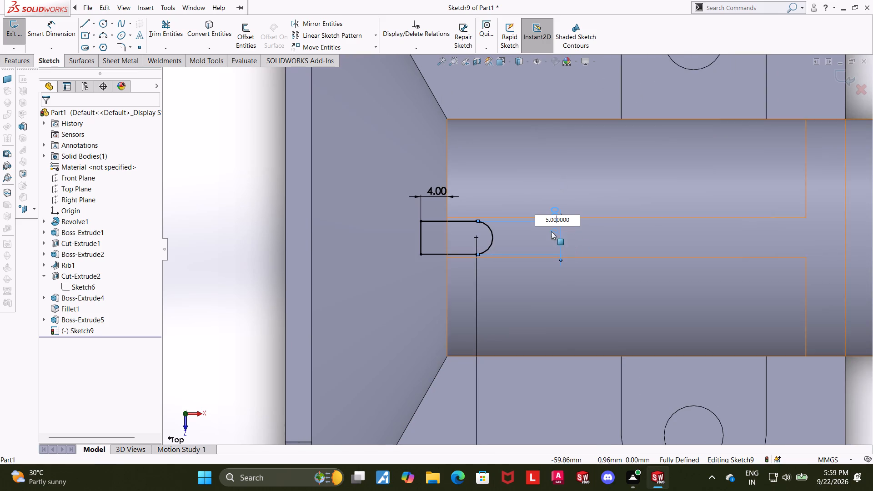
drag(577, 220, 527, 220)
text(10)
key(Return)
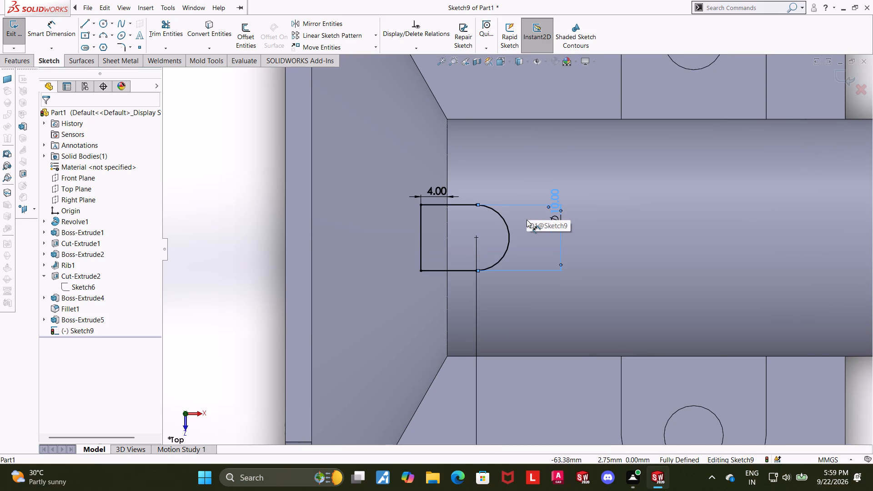
key(Escape)
key(Escape)
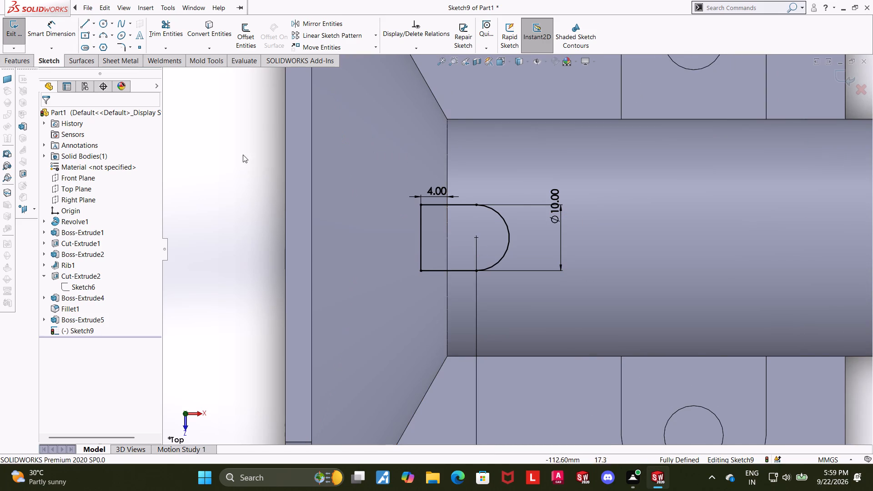
click(842, 71)
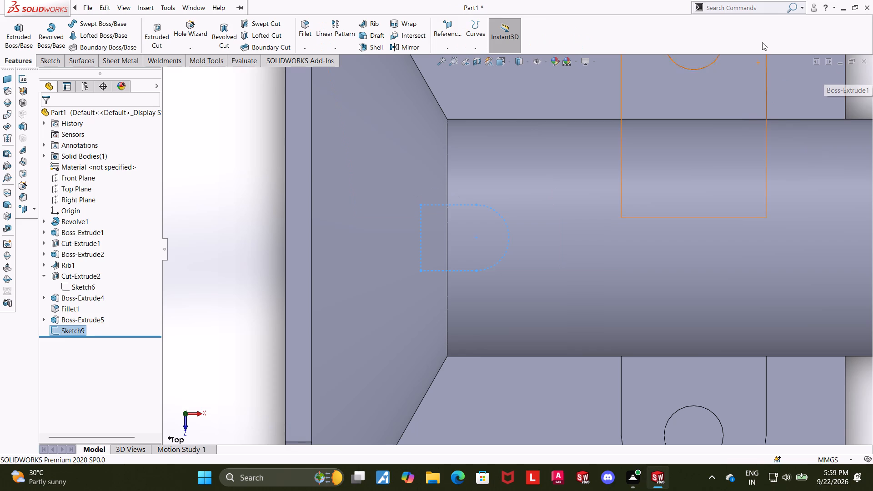
Extrude the round-ended slot profile upward with a blind depth of 18+4 mm, merged with the body.
scroll(765, 166, up, 3)
middle_drag(838, 227, 813, 120)
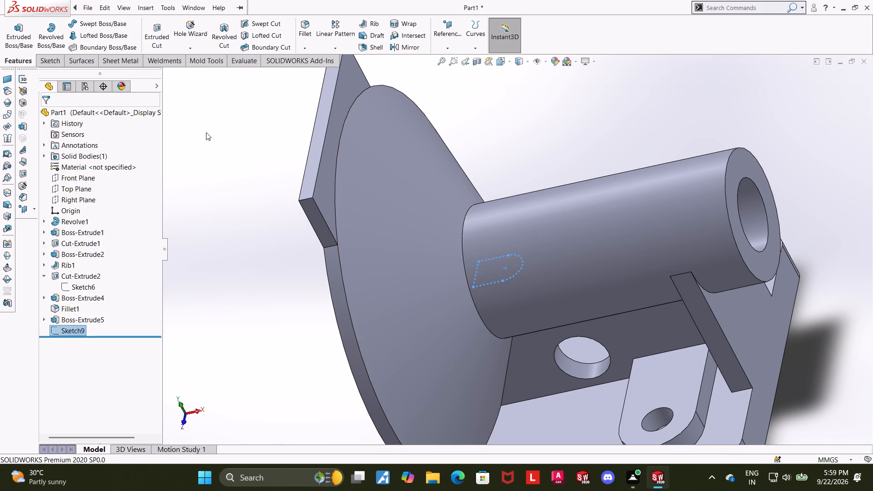
middle_drag(213, 125, 213, 119)
click(10, 27)
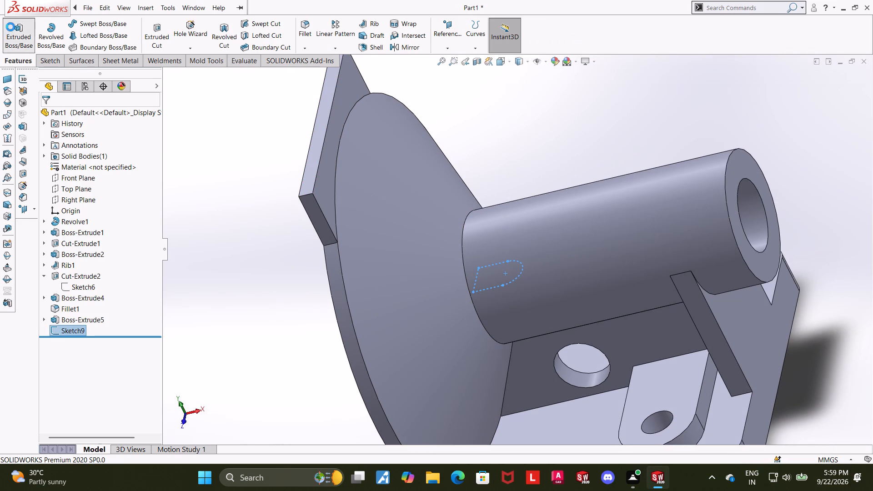
middle_drag(152, 131, 261, 104)
middle_drag(243, 144, 298, 137)
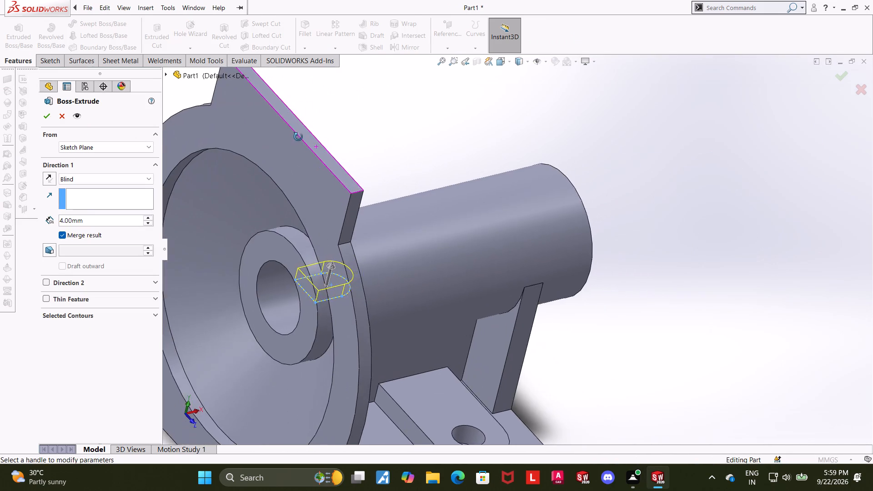
middle_drag(298, 137, 285, 121)
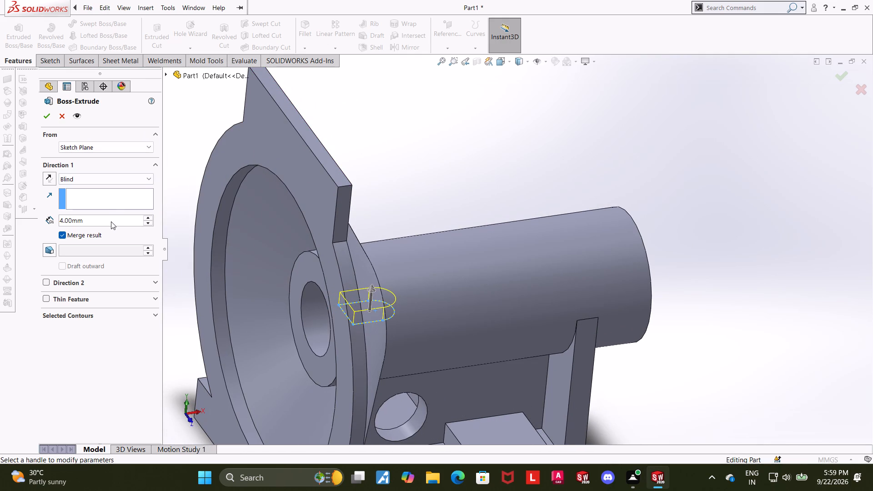
click(111, 221)
drag(111, 220, 43, 216)
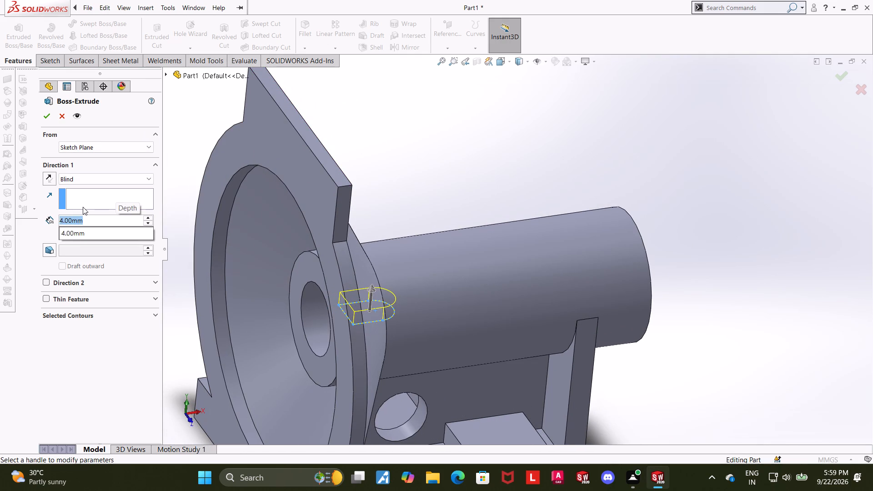
text(18+4)
key(Return)
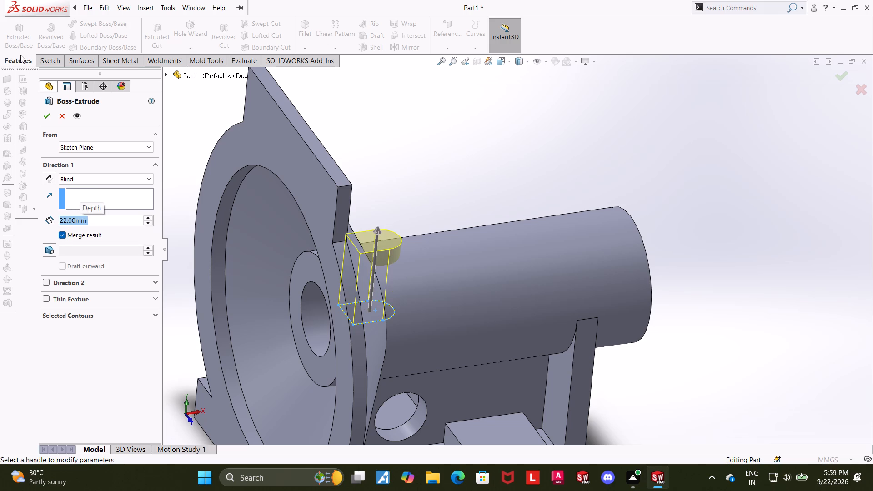
click(45, 116)
click(752, 207)
Examine the new boss at the cone-tube junction and the whole part, including the flange side and tube bore.
scroll(720, 216, up, 1)
middle_drag(712, 216, 680, 235)
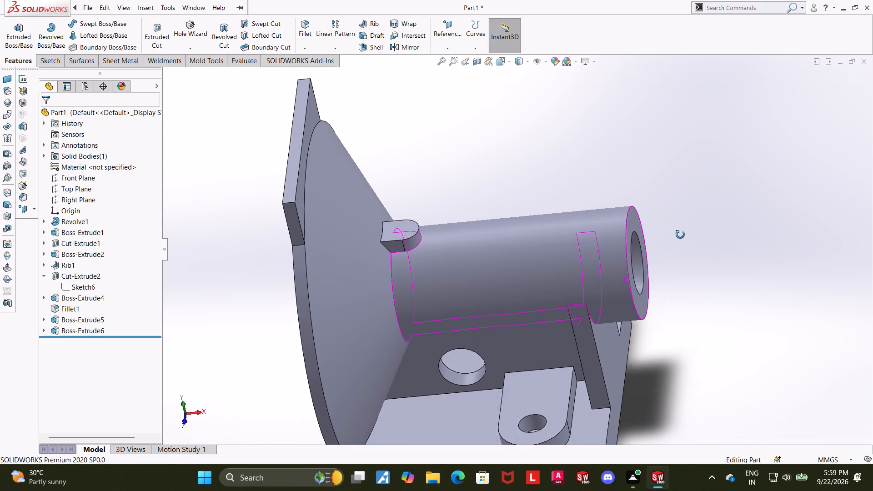
middle_drag(680, 235, 681, 235)
scroll(680, 209, up, 3)
middle_drag(641, 129, 540, 142)
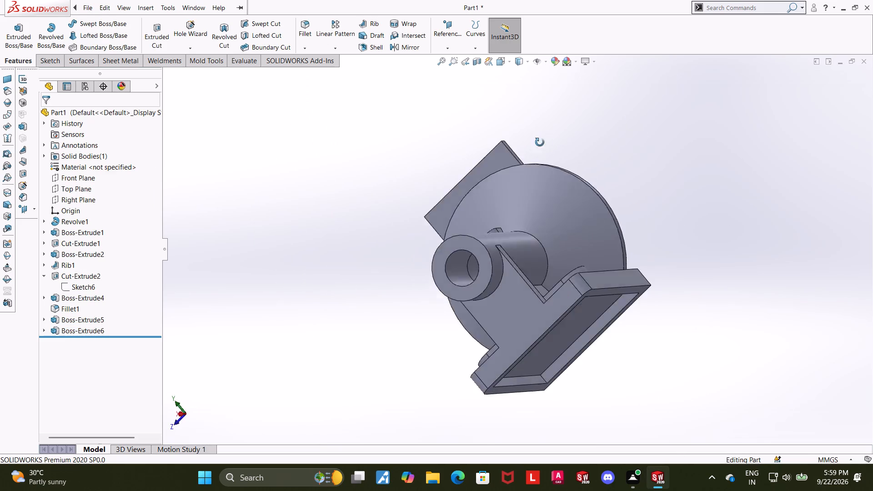
middle_drag(540, 142, 634, 196)
scroll(633, 195, up, 1)
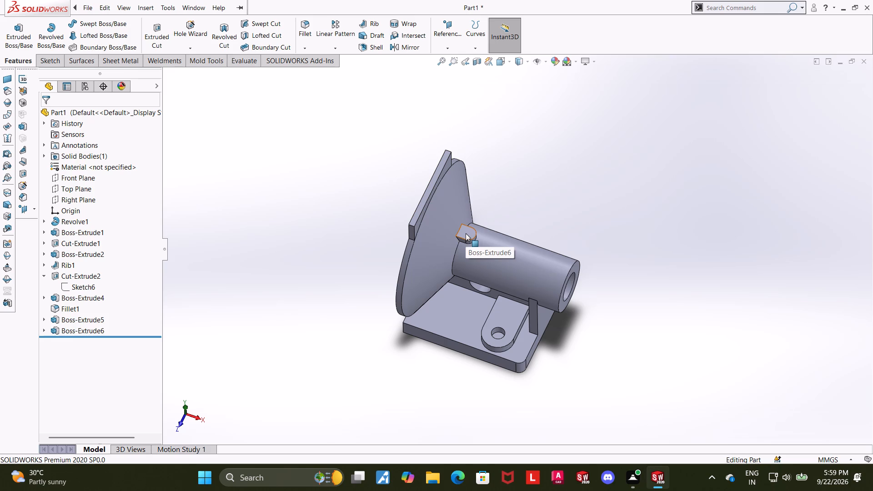
middle_drag(693, 232, 665, 140)
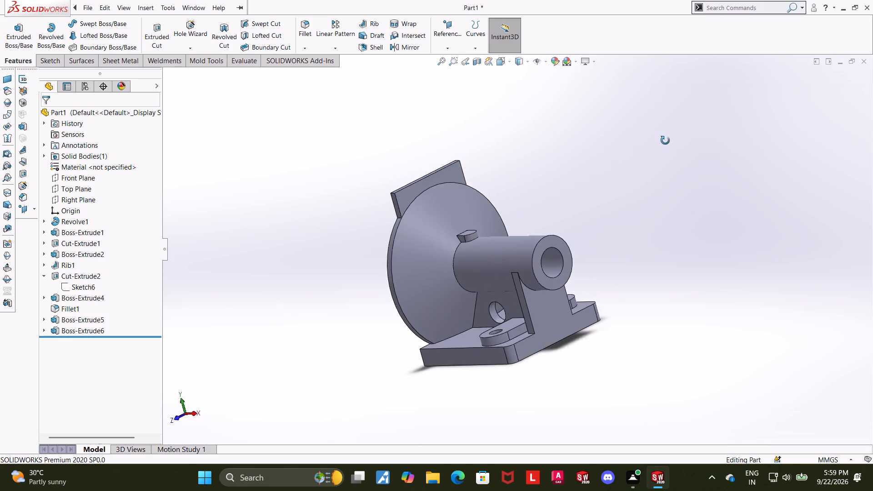
middle_drag(665, 140, 730, 203)
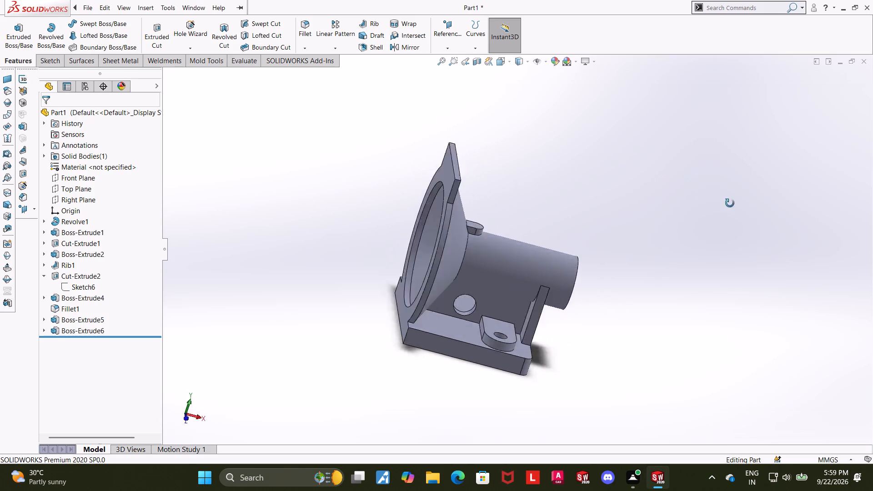
middle_drag(730, 203, 774, 212)
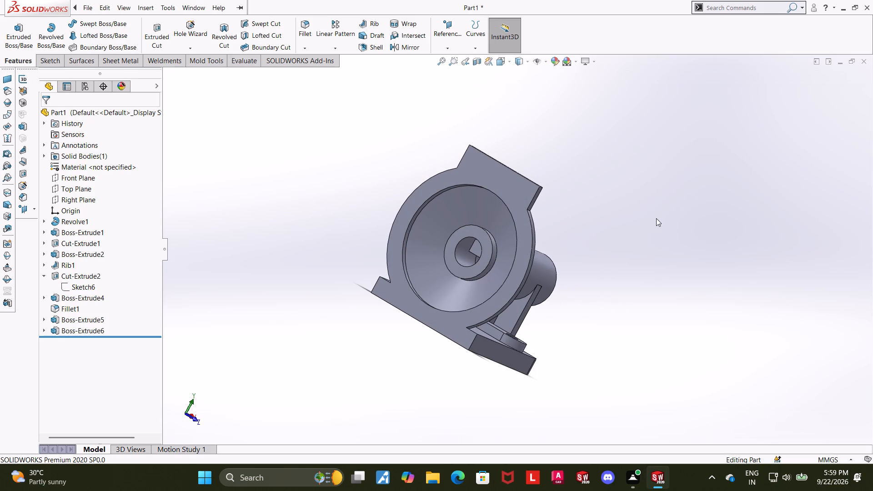
middle_drag(572, 230, 564, 254)
middle_drag(562, 257, 547, 270)
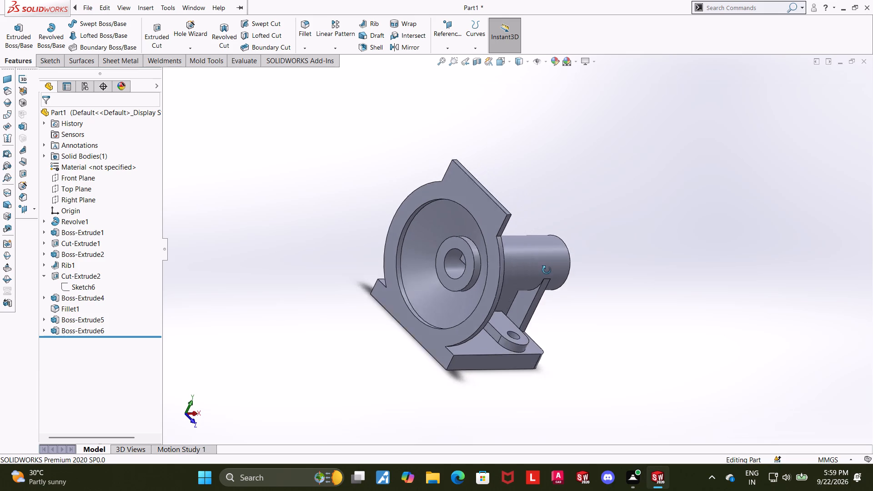
middle_drag(547, 270, 494, 292)
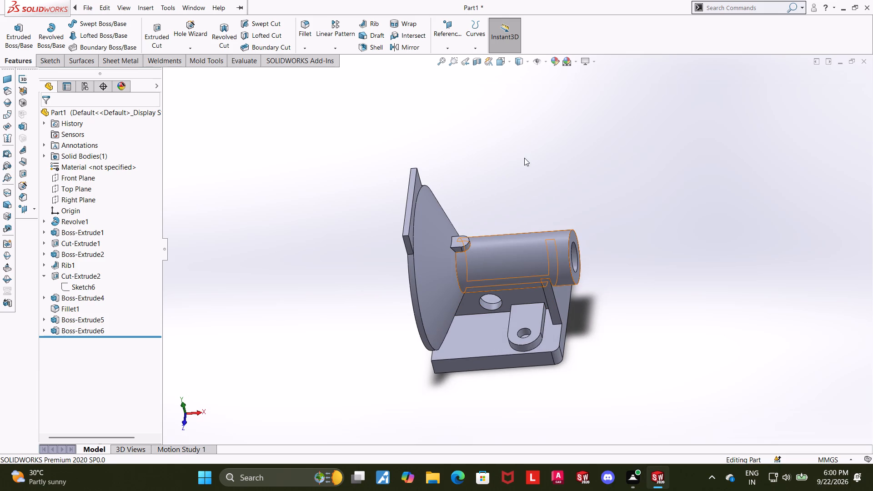
Start a sketch on the new boss's top face and draw a circle about 5 mm in diameter, centred on its rounded end.
scroll(524, 158, down, 1)
middle_drag(523, 158, 477, 239)
click(445, 266)
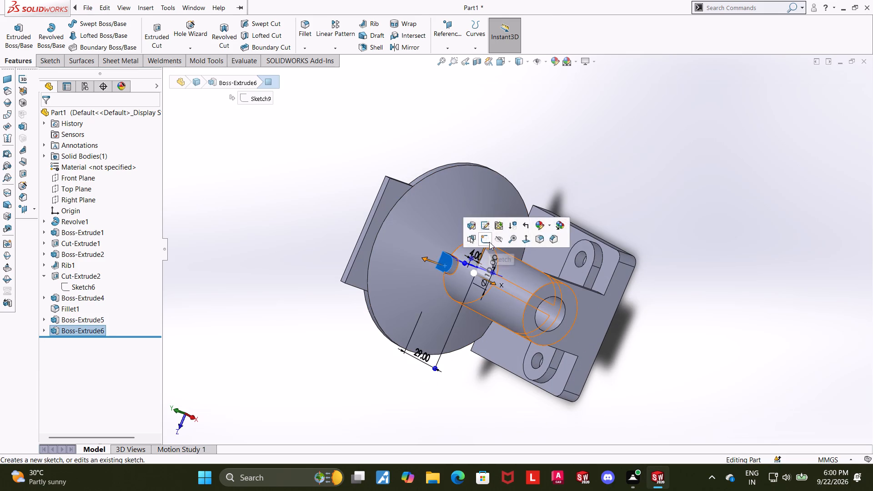
click(488, 240)
click(91, 336)
click(108, 327)
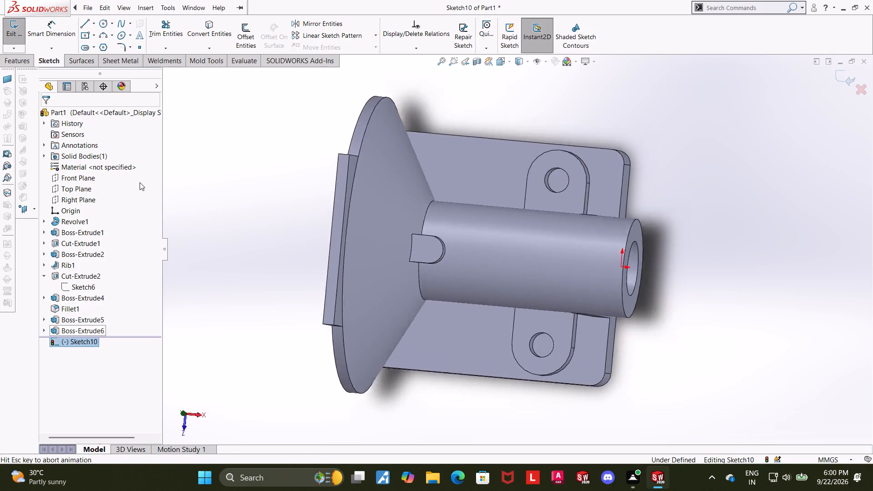
click(103, 20)
scroll(487, 256, down, 4)
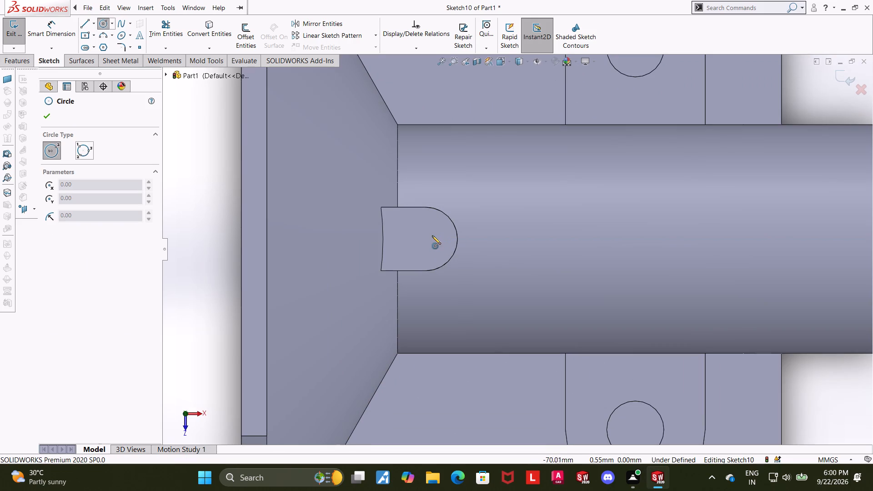
click(424, 238)
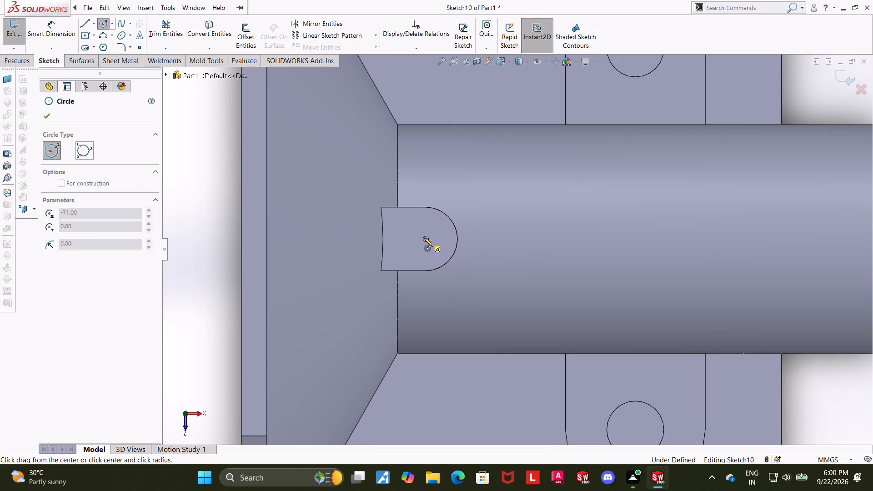
click(437, 228)
key(Escape)
key(Escape)
Dimension the diameter of the circle on the boss's top face as 6 mm.
click(73, 33)
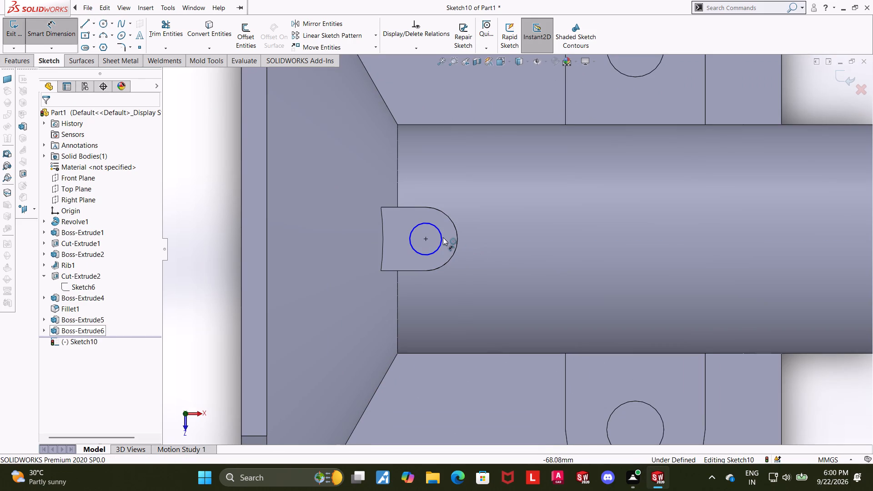
click(443, 236)
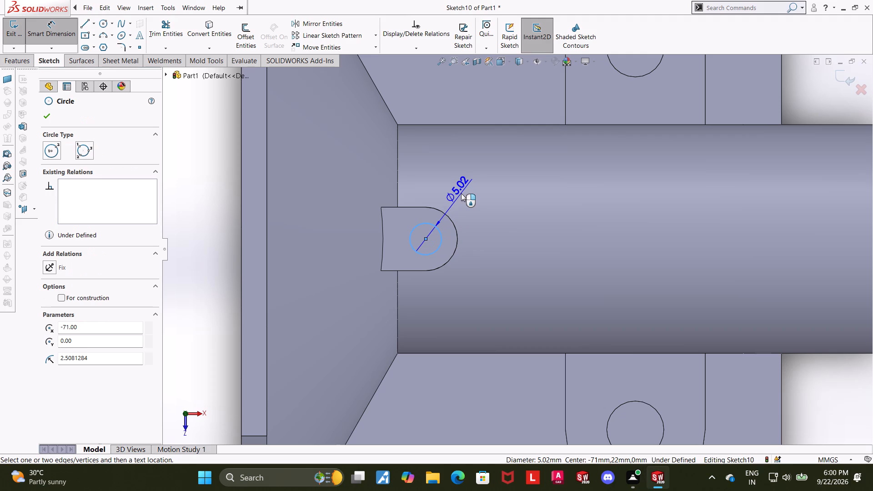
click(461, 193)
key(6)
key(Return)
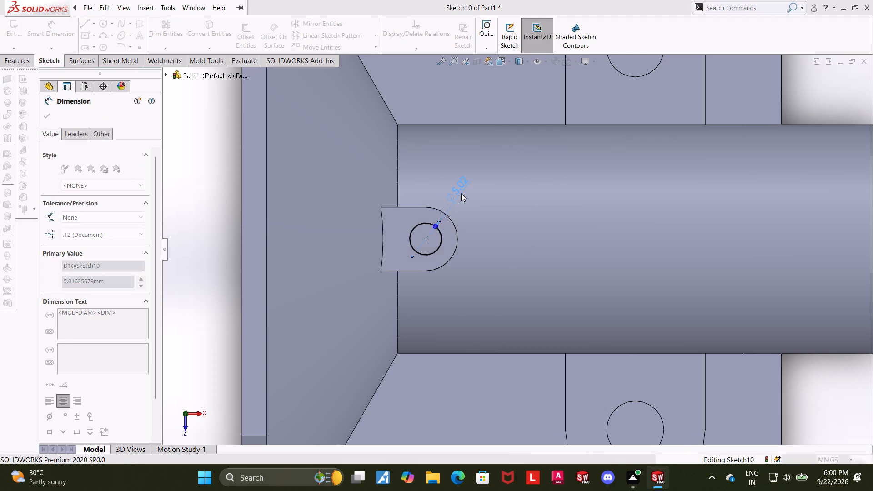
key(Escape)
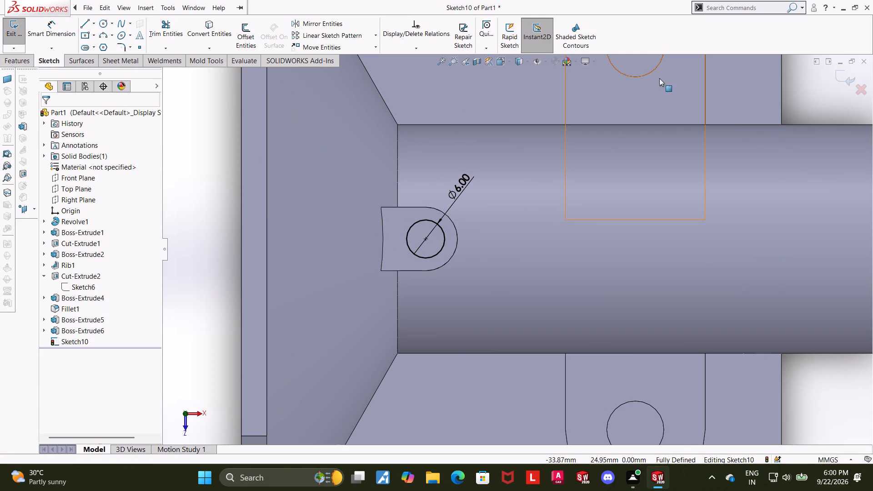
Cut-extrude the 6 mm circle through the round-ended boss, using Up To Surface with the boss's end face inside the bore.
click(839, 73)
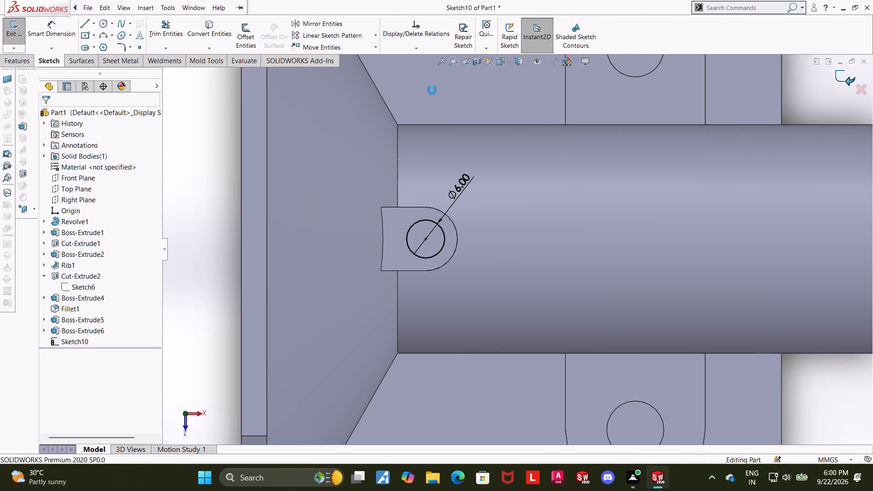
click(152, 31)
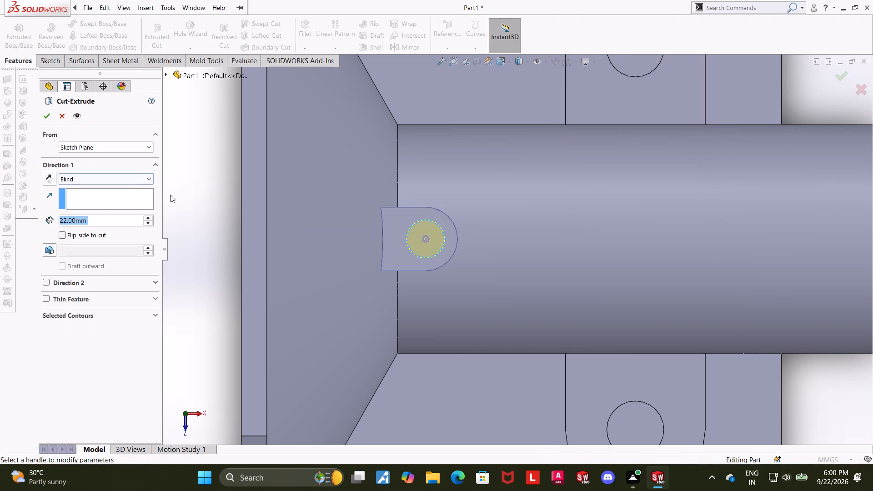
middle_drag(174, 195, 228, 194)
scroll(224, 195, up, 6)
middle_drag(228, 221, 272, 246)
scroll(392, 251, down, 5)
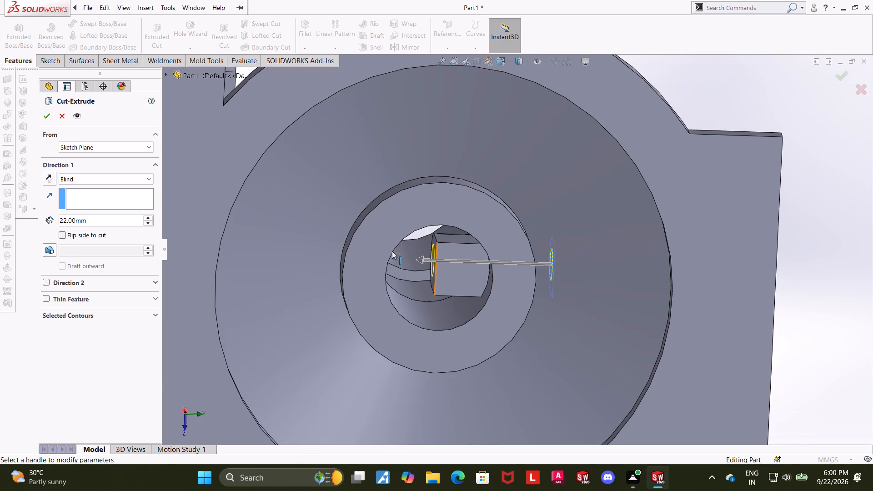
click(66, 179)
click(94, 224)
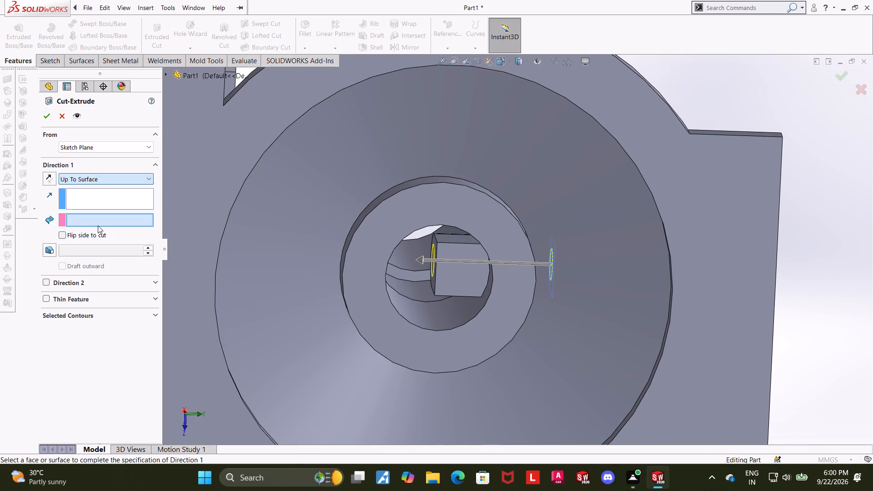
click(432, 272)
click(45, 116)
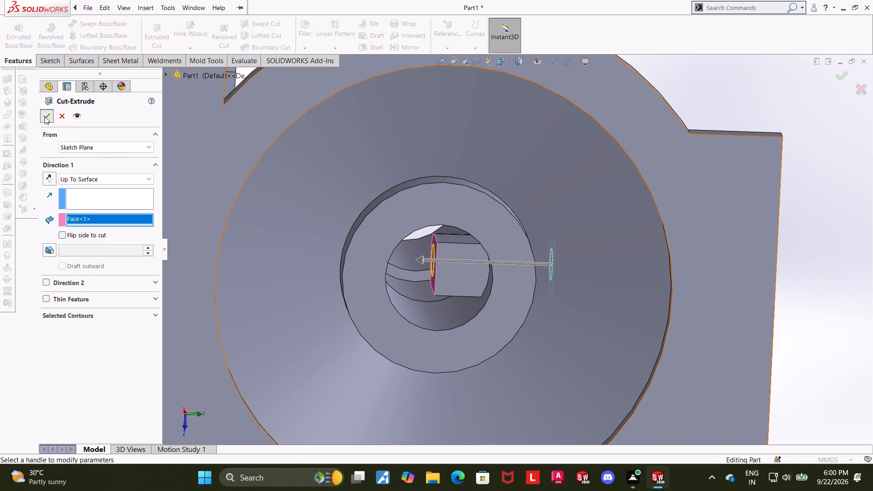
scroll(285, 177, up, 7)
middle_drag(663, 232, 477, 195)
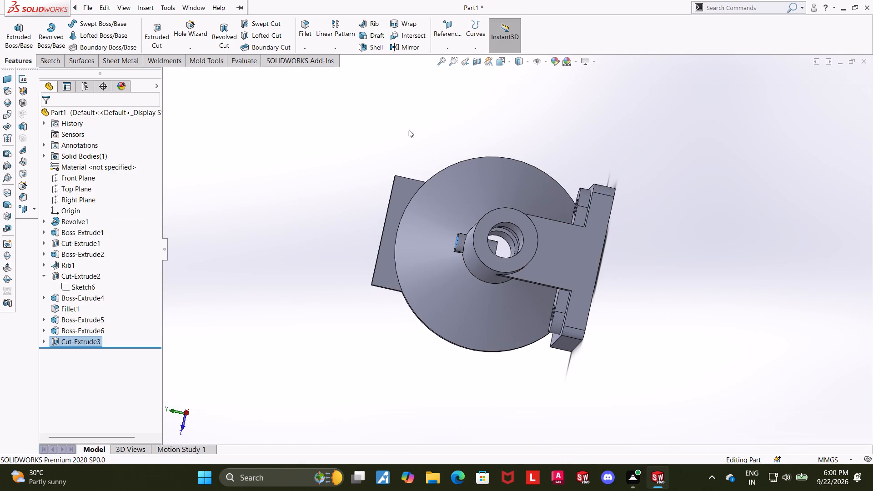
click(714, 163)
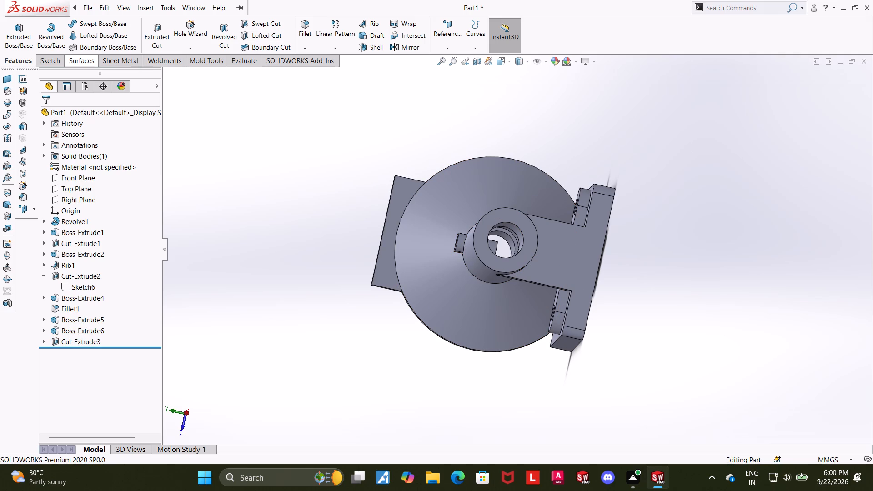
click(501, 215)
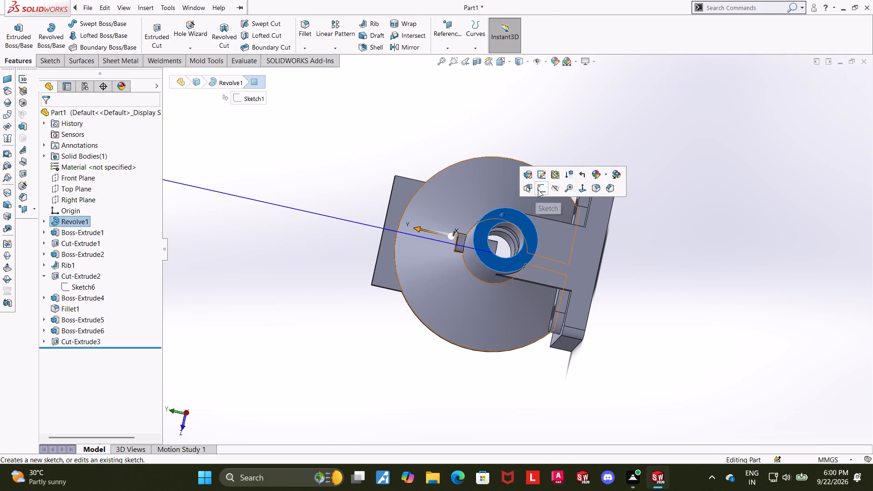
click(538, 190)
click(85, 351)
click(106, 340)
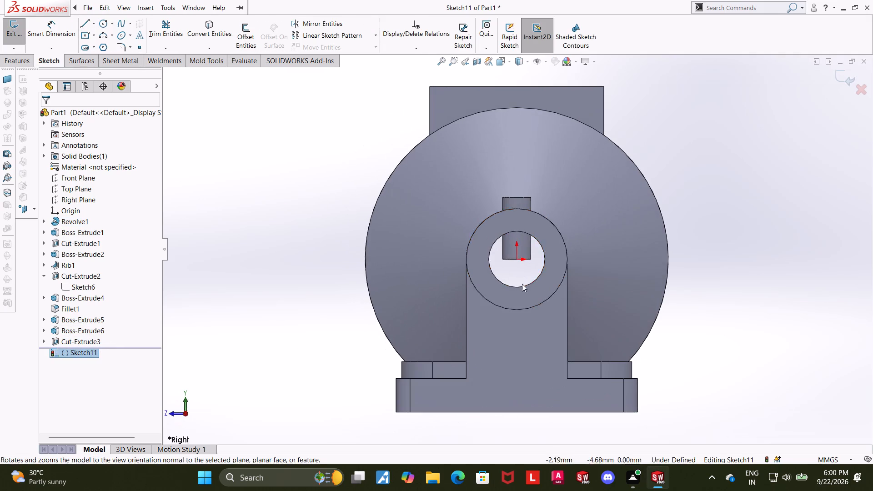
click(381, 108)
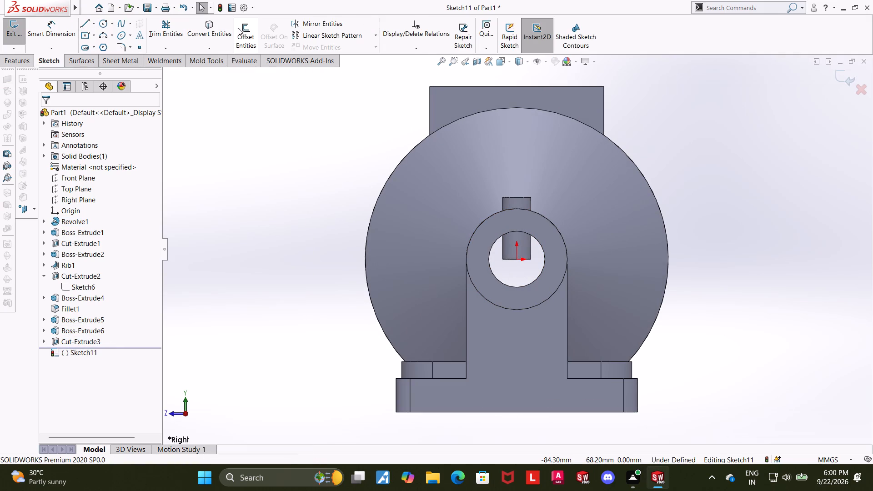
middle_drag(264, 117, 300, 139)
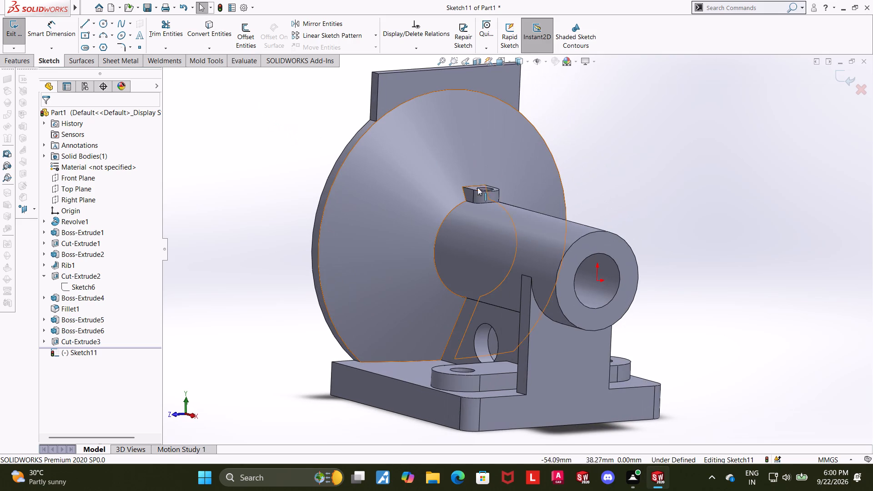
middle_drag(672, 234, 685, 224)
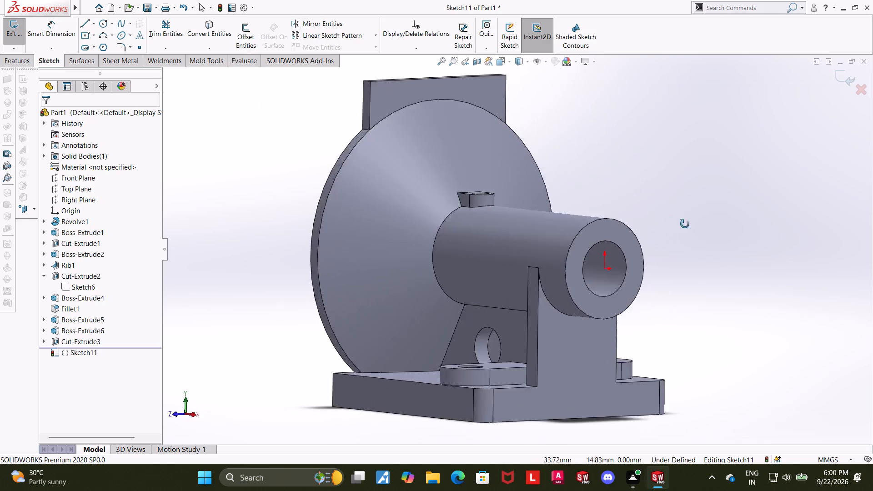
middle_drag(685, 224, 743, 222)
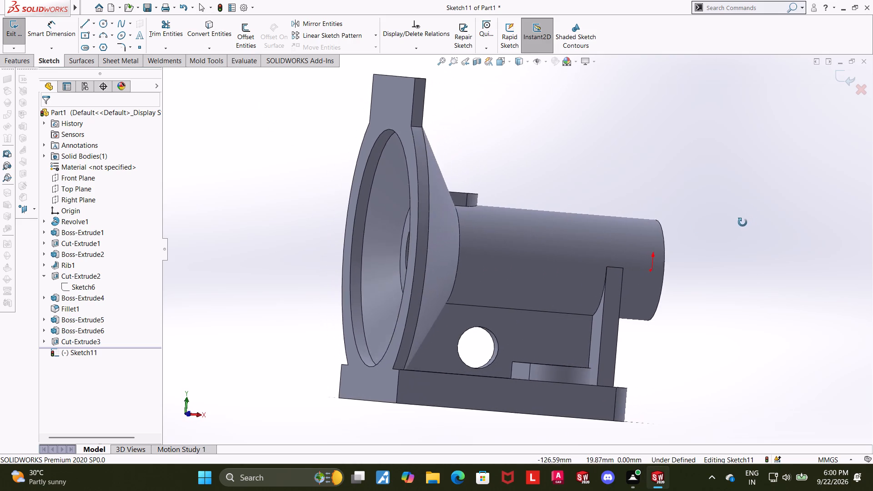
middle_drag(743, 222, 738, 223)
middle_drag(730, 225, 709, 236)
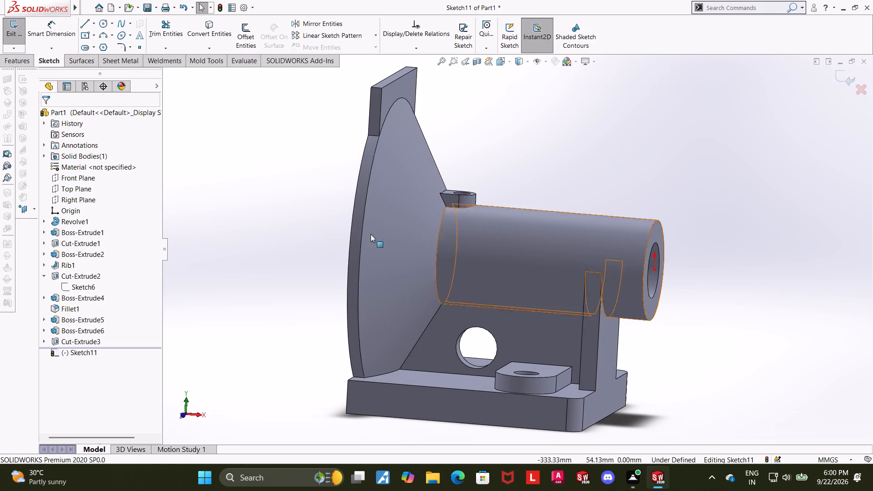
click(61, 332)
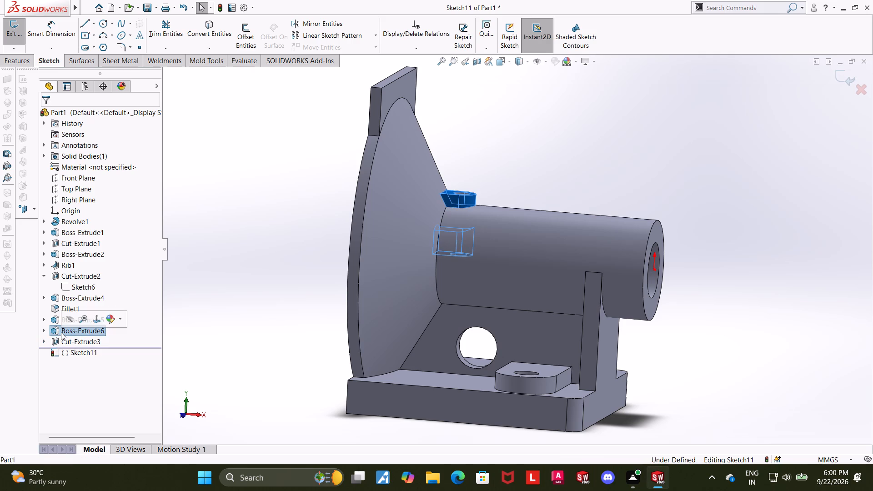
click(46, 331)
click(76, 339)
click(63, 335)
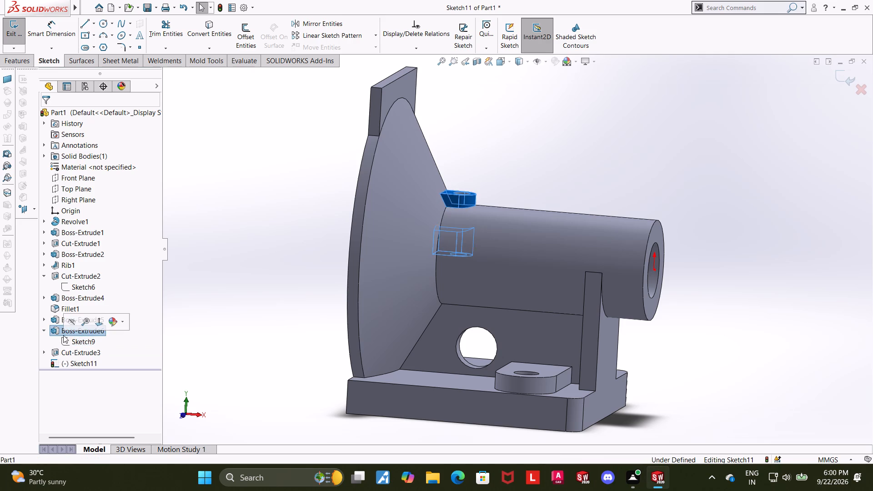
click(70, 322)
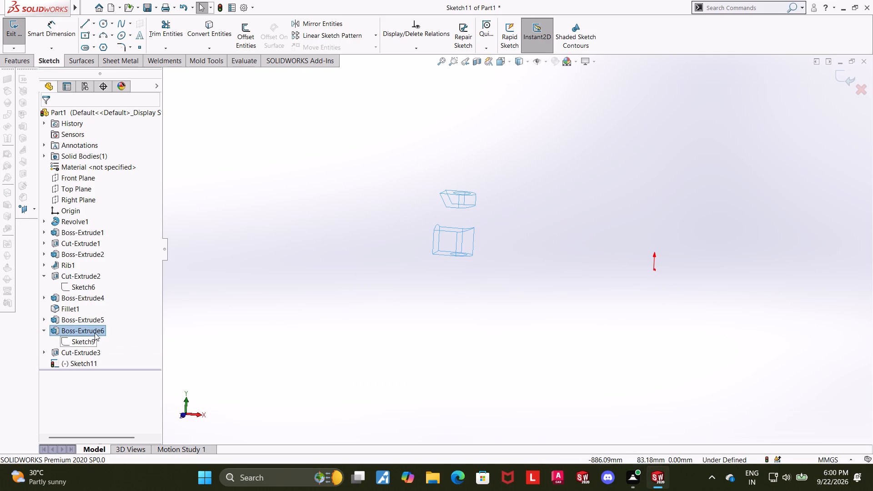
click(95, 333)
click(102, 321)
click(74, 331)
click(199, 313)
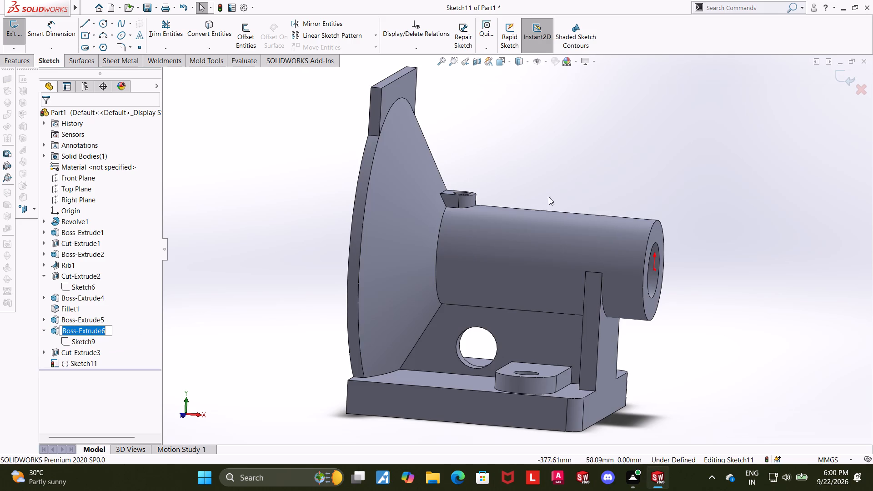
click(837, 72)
Change the round-ended boss extrusion's end condition to Up To Surface, ending at the tube's inner bore face.
click(95, 329)
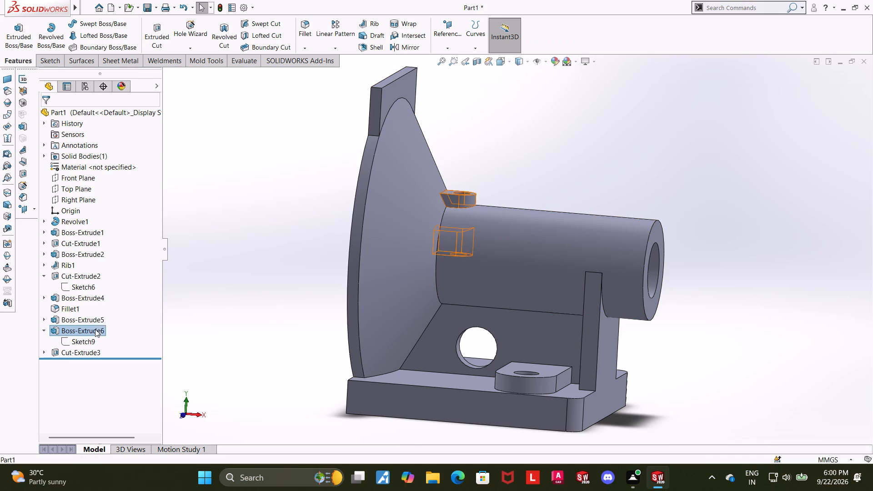
click(104, 304)
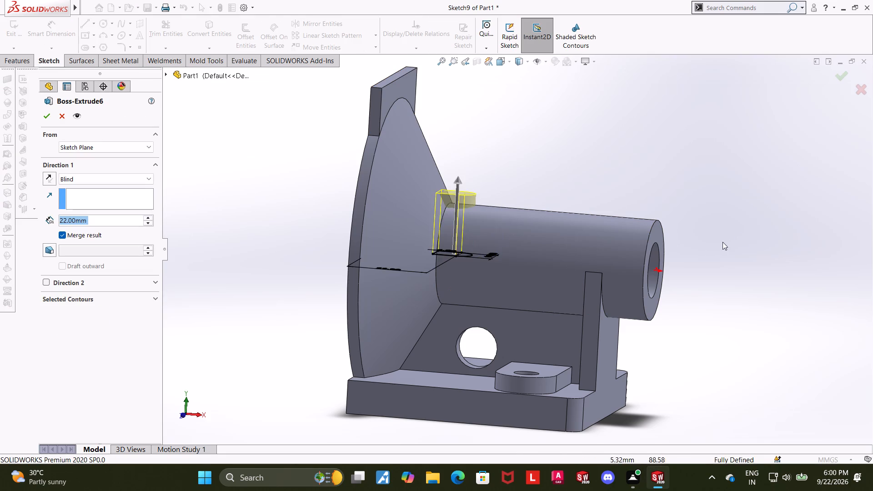
middle_drag(728, 241, 809, 246)
click(100, 182)
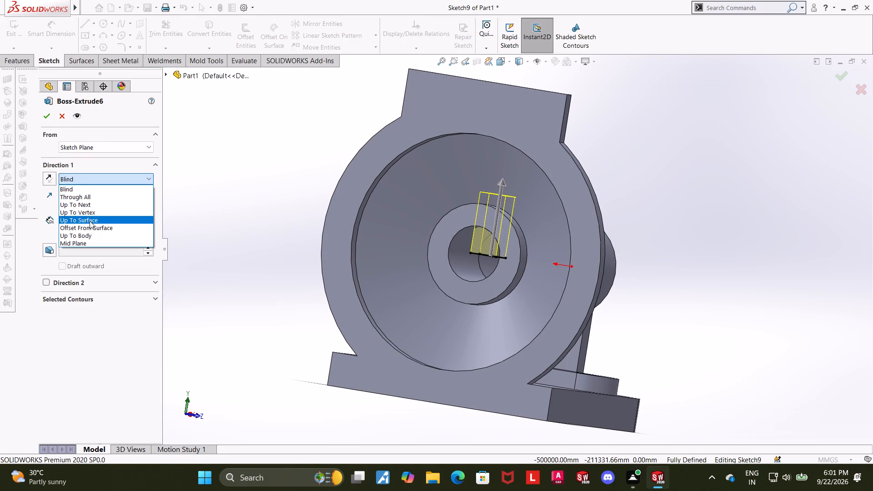
click(90, 221)
scroll(723, 278, down, 3)
middle_drag(733, 256, 742, 246)
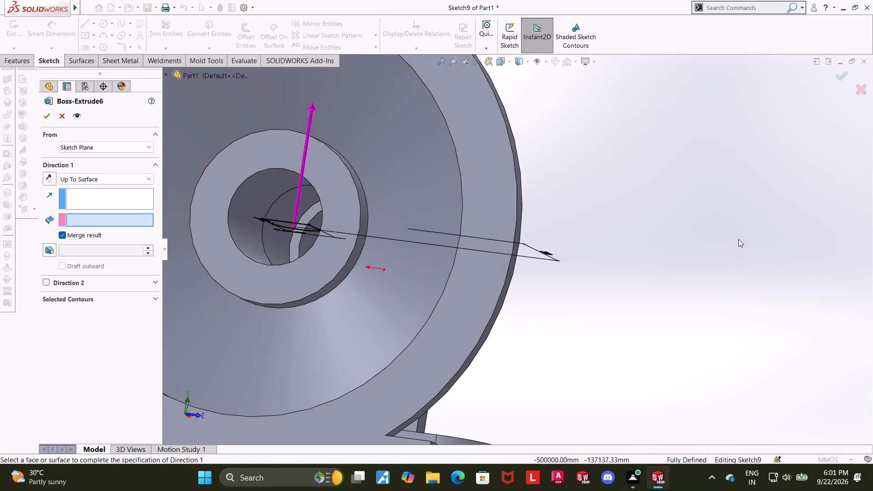
middle_drag(756, 230, 765, 226)
click(311, 195)
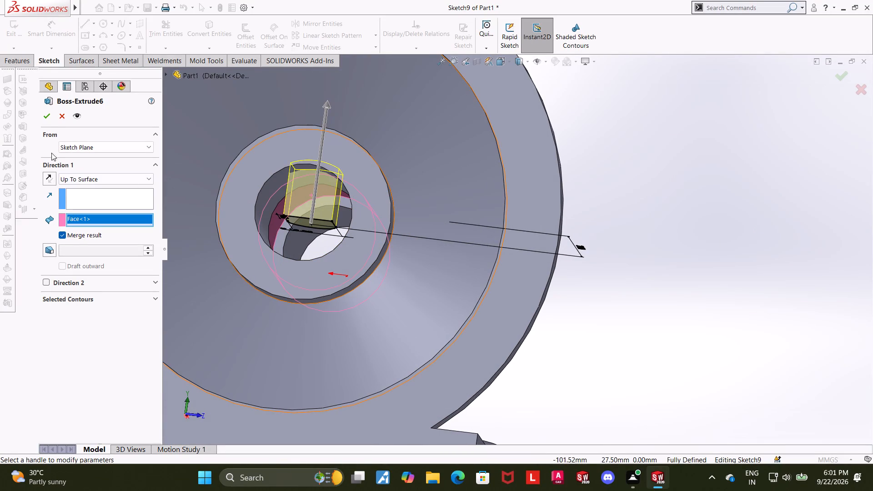
click(44, 118)
click(735, 191)
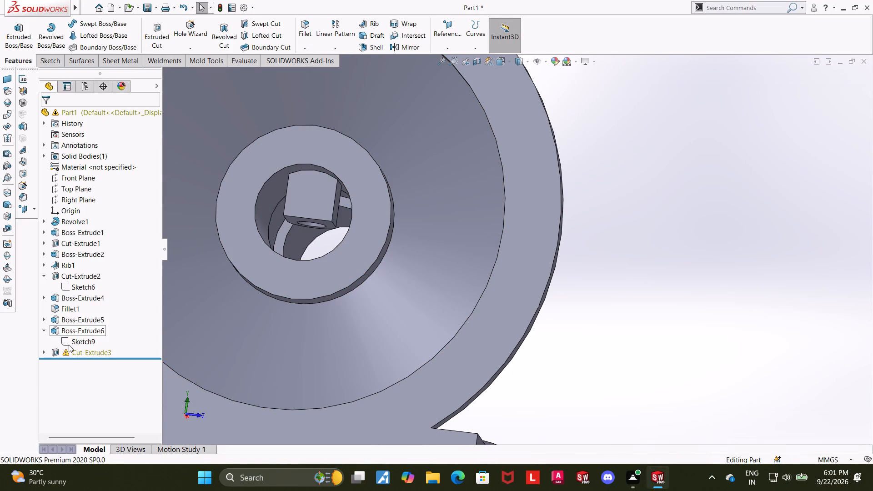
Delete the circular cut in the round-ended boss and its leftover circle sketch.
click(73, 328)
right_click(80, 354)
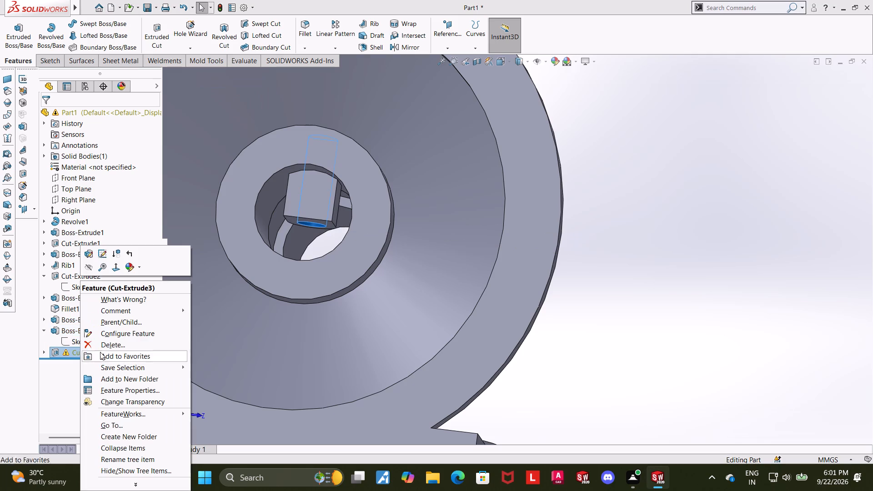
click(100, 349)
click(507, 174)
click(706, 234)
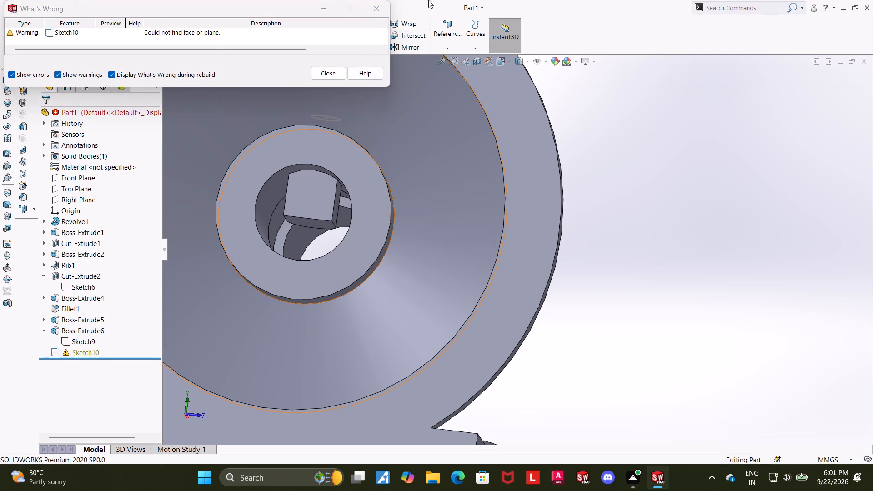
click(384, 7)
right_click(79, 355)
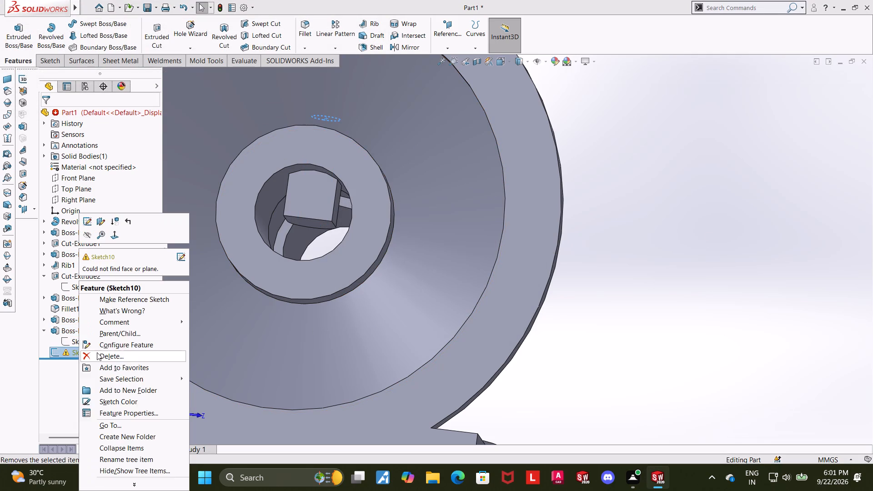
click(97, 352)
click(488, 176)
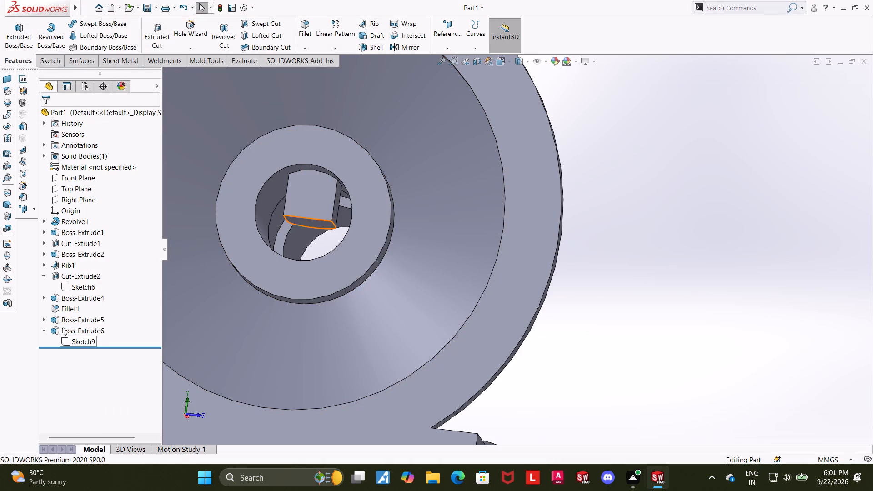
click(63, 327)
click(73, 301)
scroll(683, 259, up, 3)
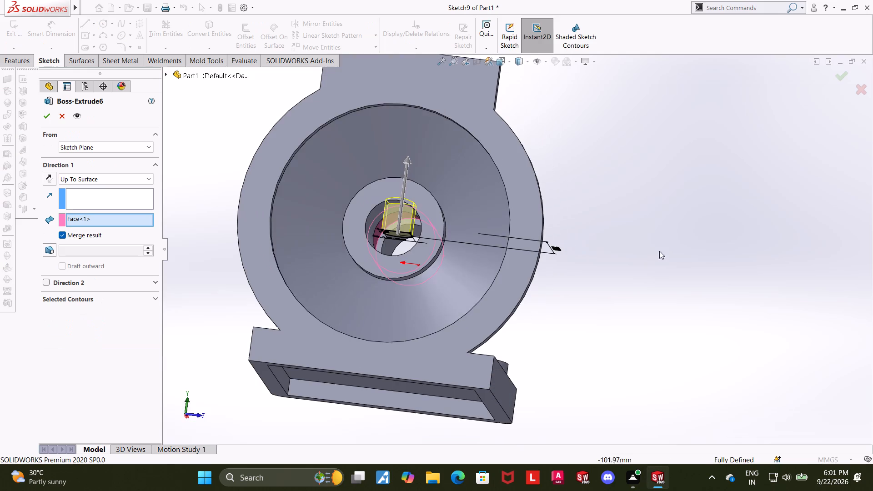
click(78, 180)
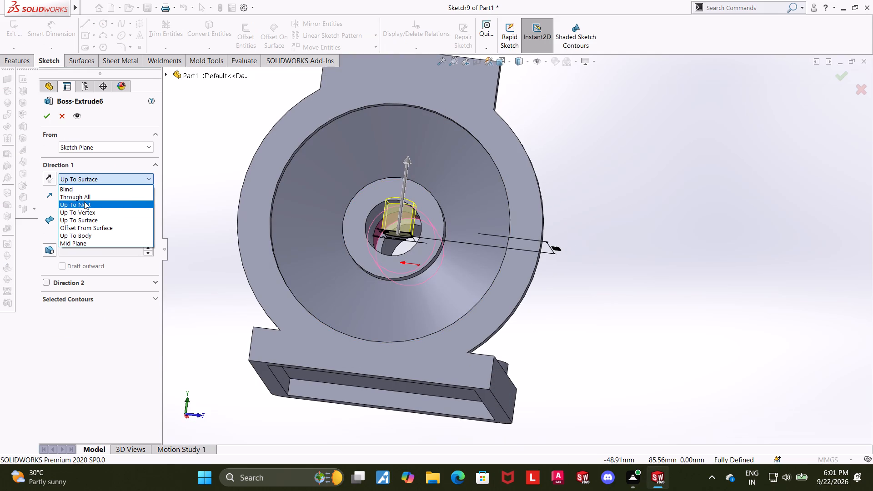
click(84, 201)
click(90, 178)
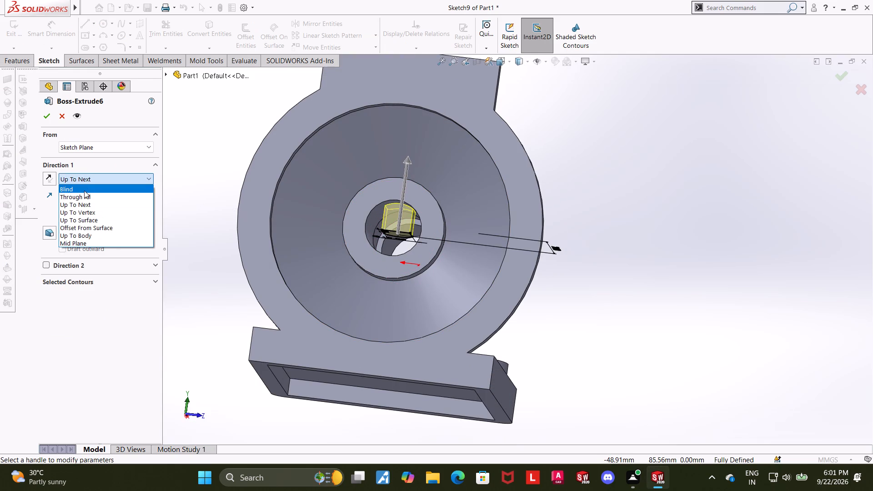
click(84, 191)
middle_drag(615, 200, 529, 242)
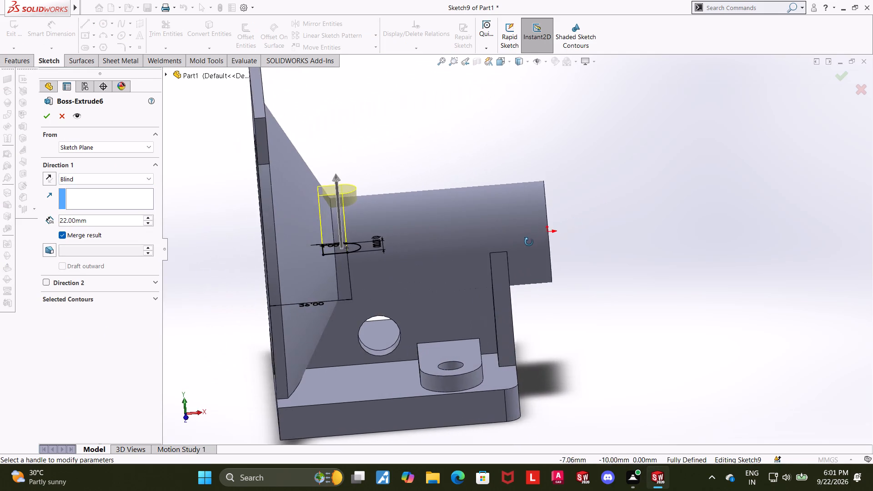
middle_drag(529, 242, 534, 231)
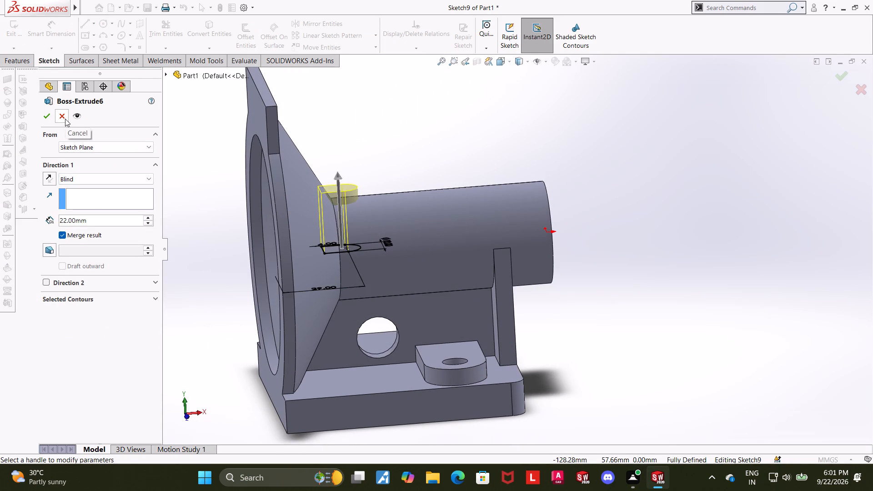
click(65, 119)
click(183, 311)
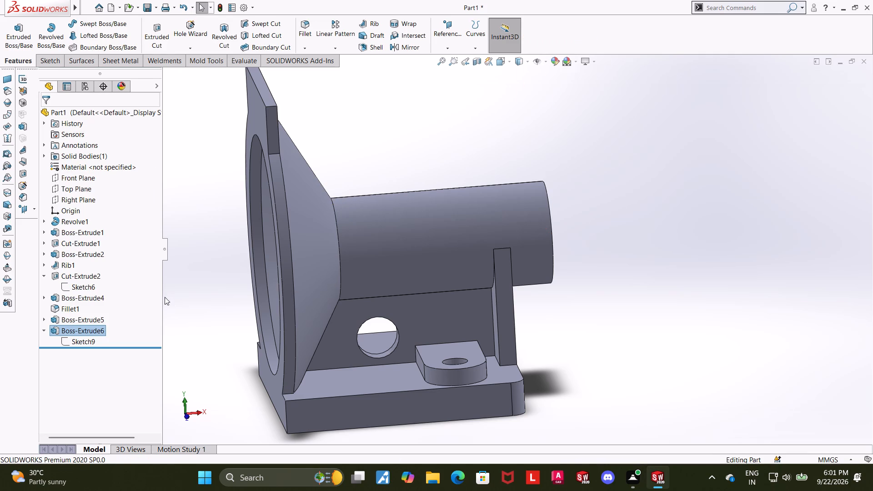
Undo the deletion of the round-ended boss's circular cut and the preceding change to the boss extrusion's end condition.
key(ctrl+z)
key(ctrl+z)
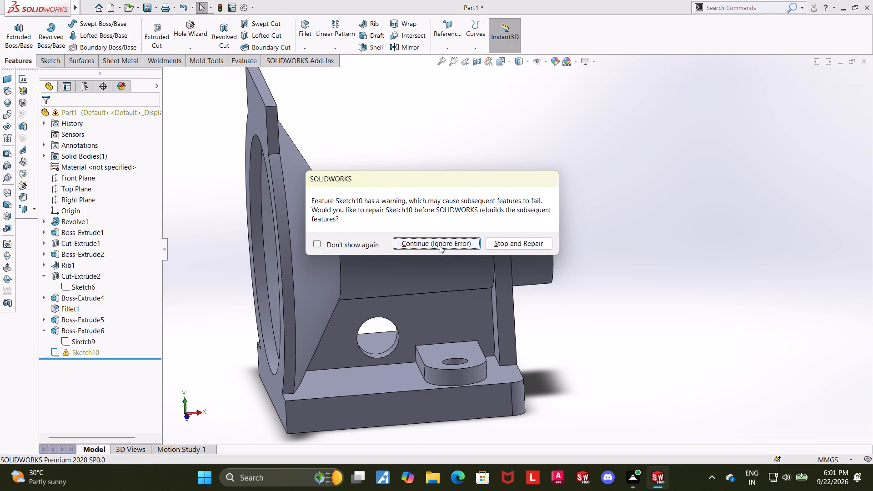
click(513, 239)
key(ctrl+z)
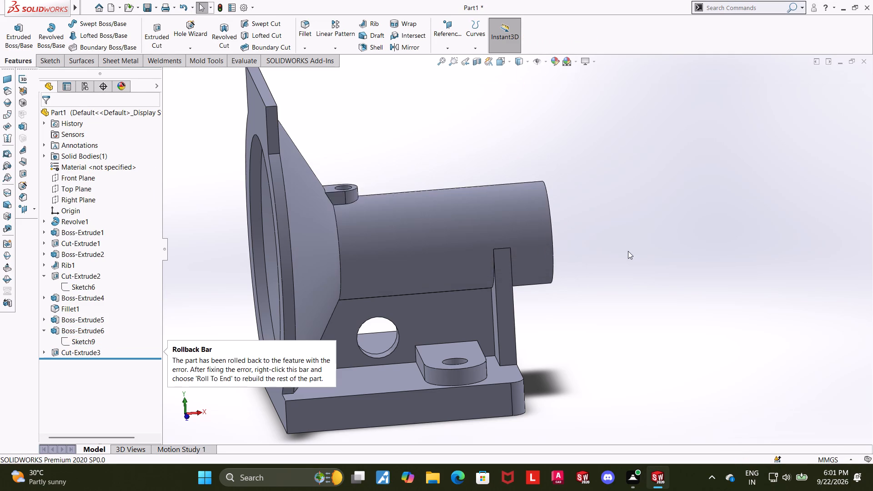
key(ctrl+z)
key(ctrl+y)
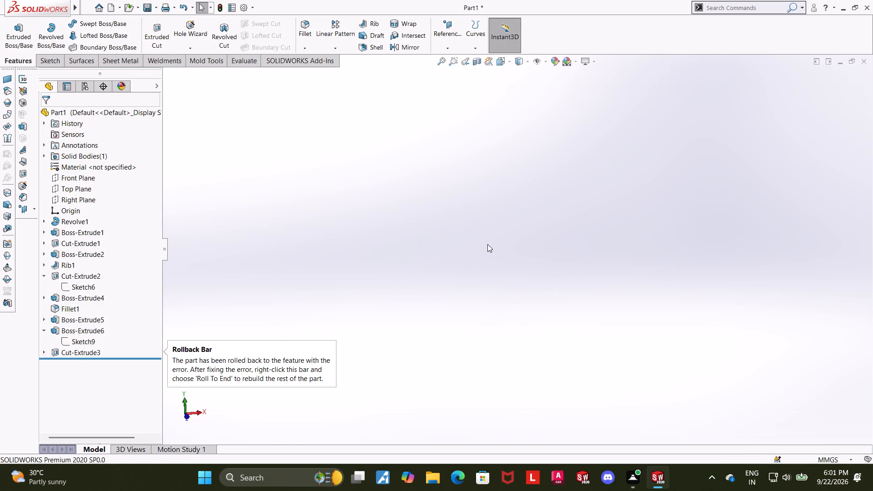
key(ctrl+z)
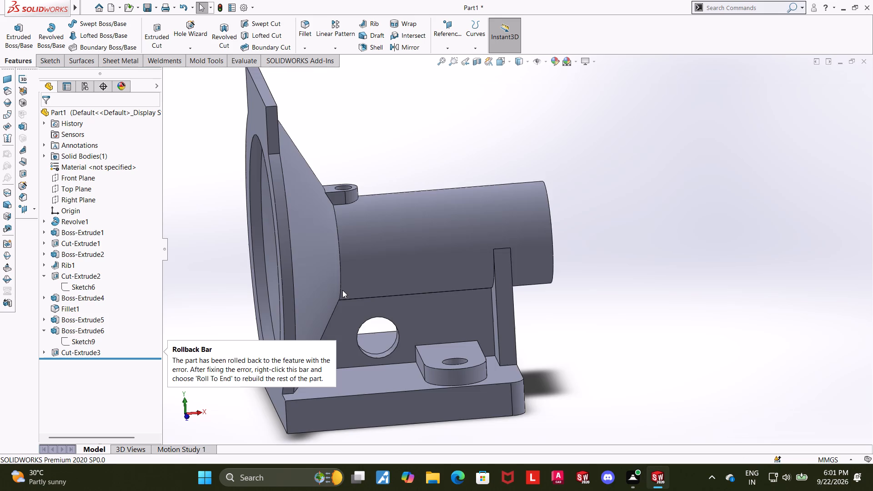
Sketch on the tube's free end face and convert its inner bore edge into a circle.
click(622, 202)
middle_drag(623, 202, 624, 259)
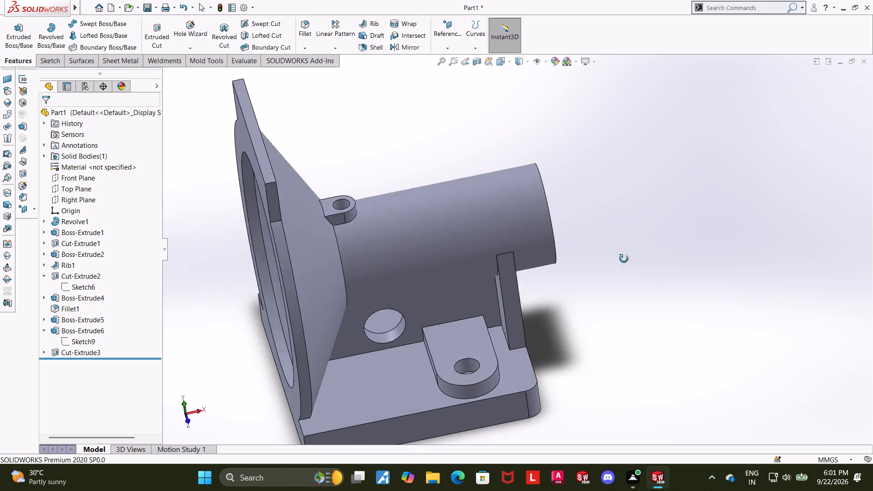
middle_drag(624, 259, 525, 419)
scroll(557, 310, down, 1)
scroll(475, 230, up, 3)
middle_drag(534, 190, 526, 202)
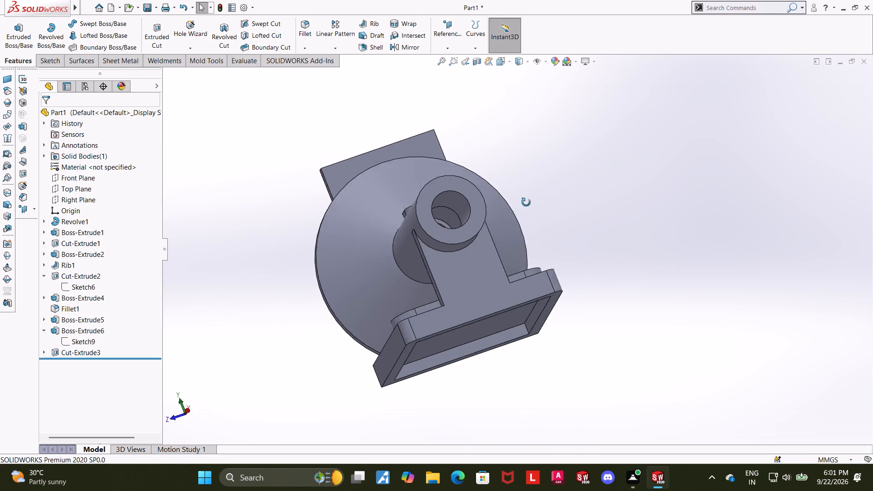
middle_drag(526, 202, 507, 234)
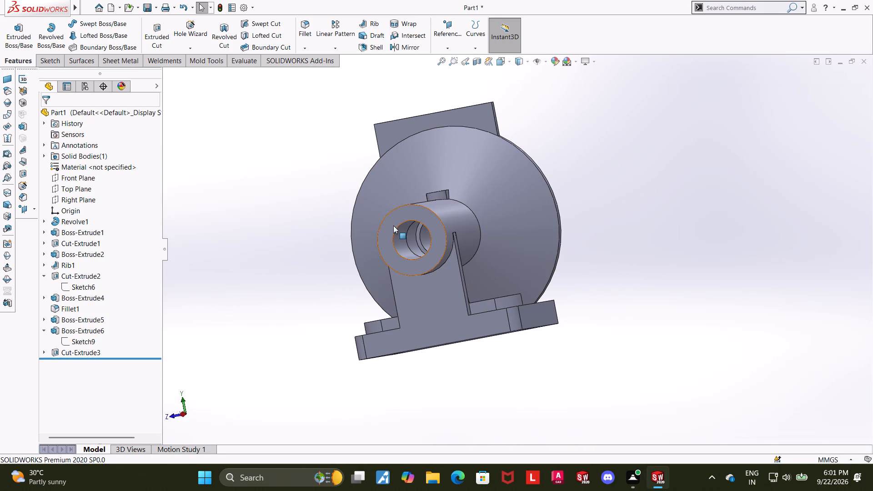
click(392, 223)
click(429, 195)
click(67, 366)
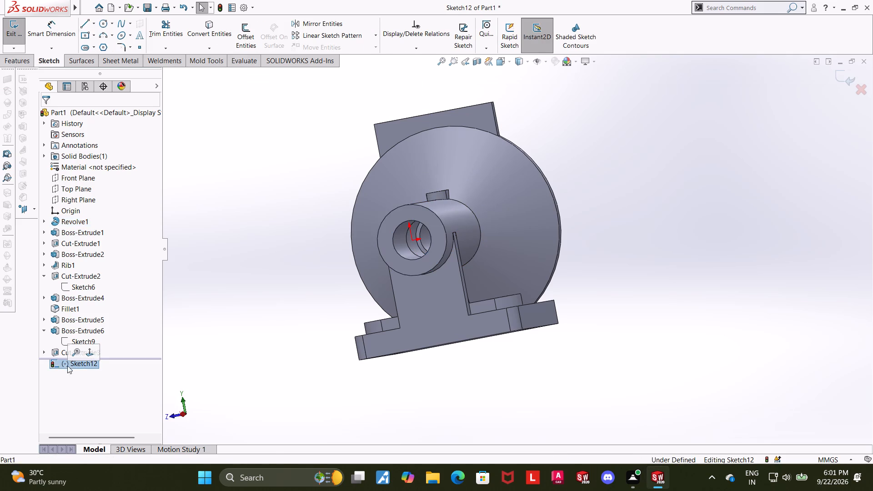
click(91, 354)
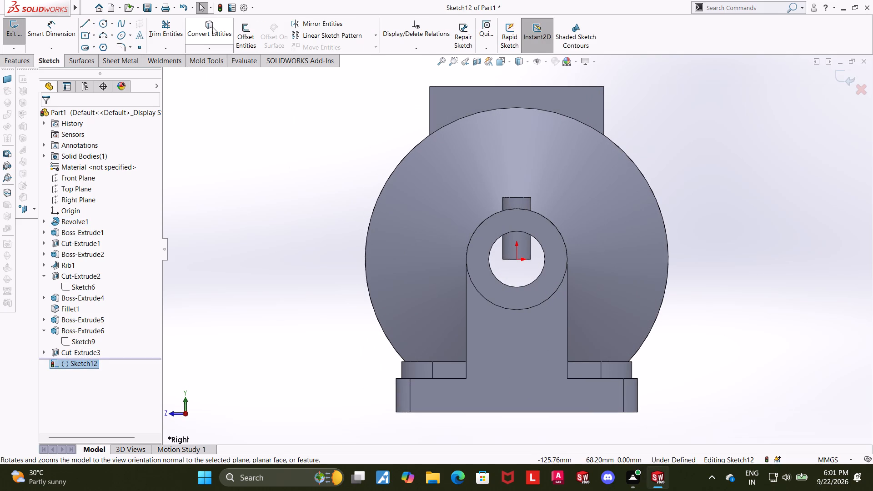
click(203, 26)
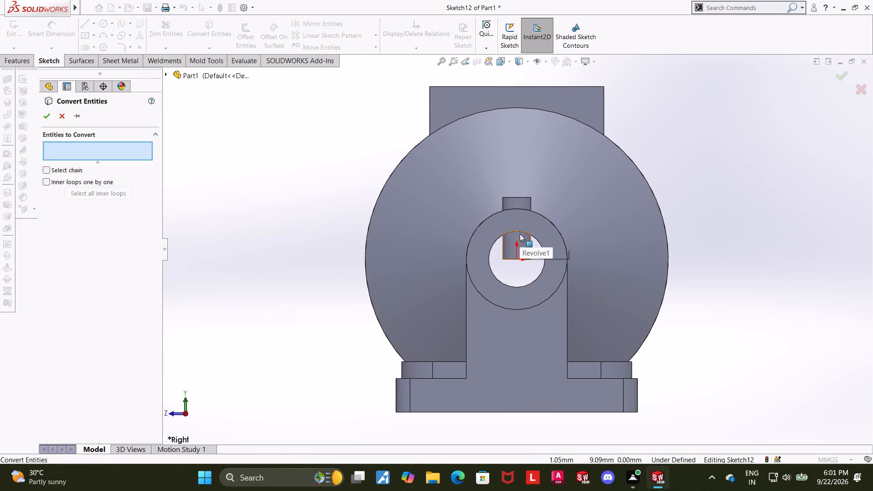
click(497, 240)
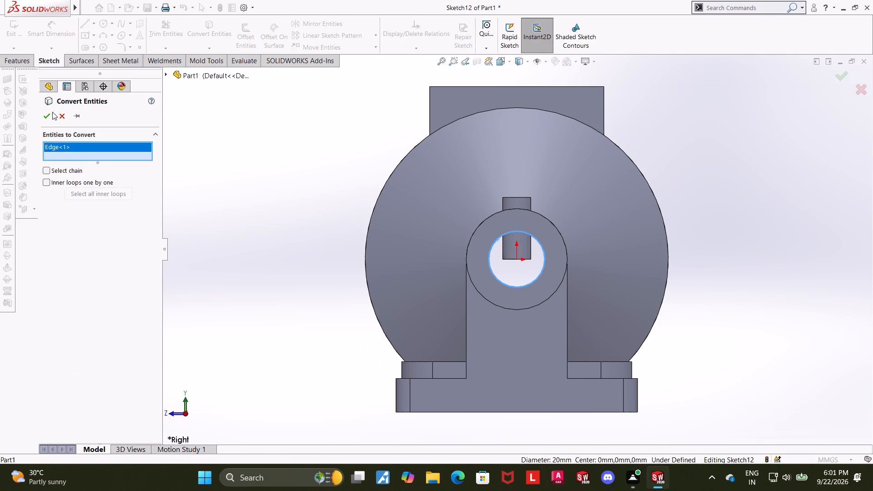
click(50, 113)
middle_drag(203, 144, 226, 162)
click(841, 73)
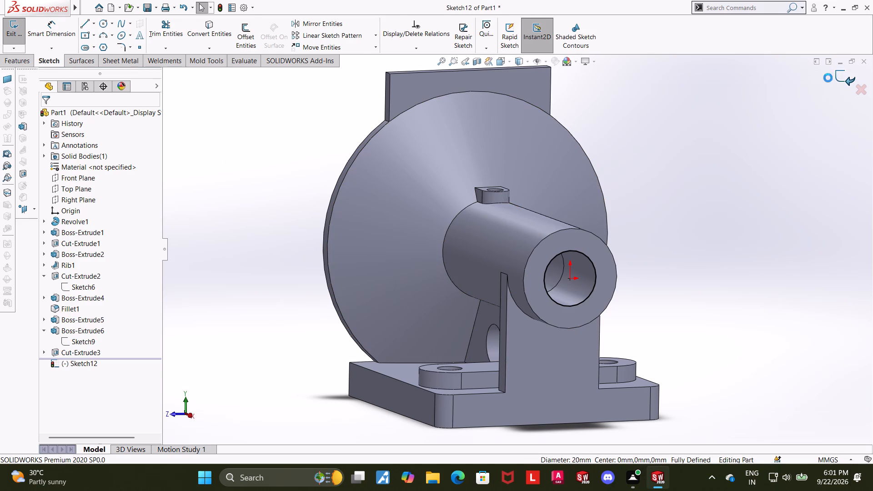
Cut-extrude the bore circle with Through All in both directions to clear the boss material protruding into the tube.
click(164, 26)
scroll(200, 179, up, 1)
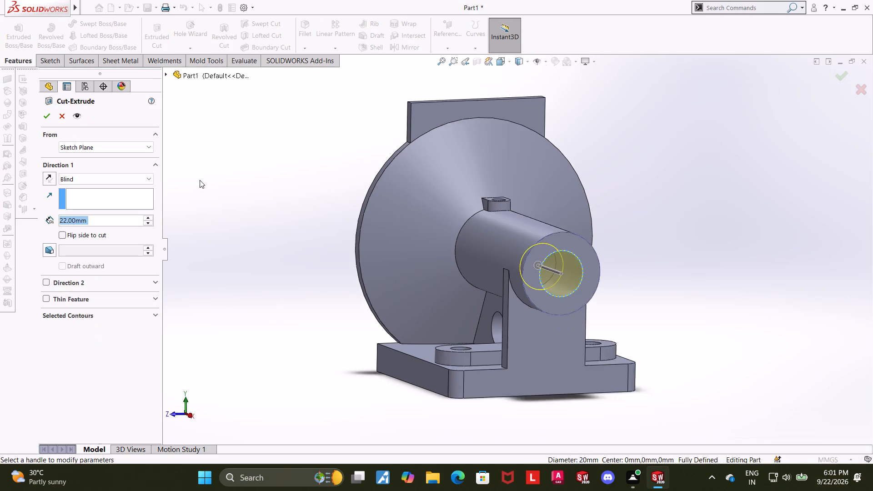
scroll(201, 180, down, 1)
middle_drag(201, 180, 226, 194)
click(86, 173)
click(81, 201)
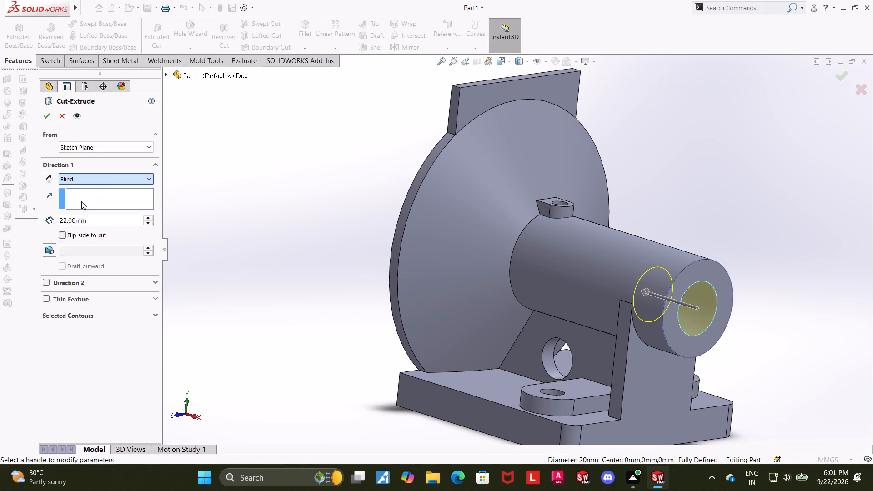
click(85, 181)
click(82, 191)
click(87, 176)
click(84, 199)
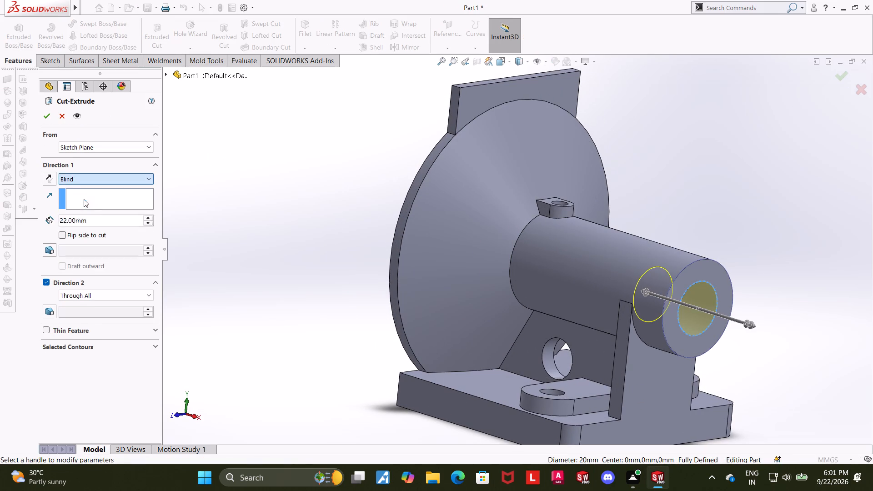
click(46, 117)
click(239, 189)
Examine the cleared tube bore, the round-ended boss and the flange from several sides.
middle_drag(251, 193, 356, 253)
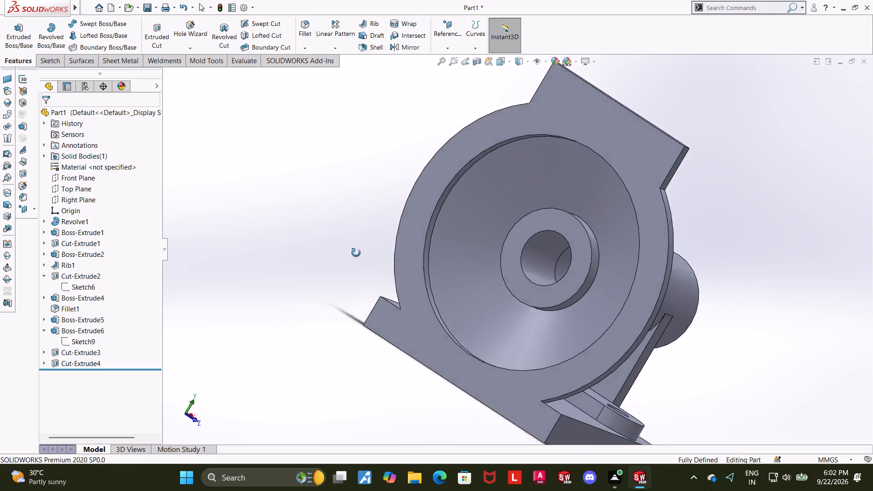
middle_drag(356, 253, 381, 261)
scroll(383, 261, up, 1)
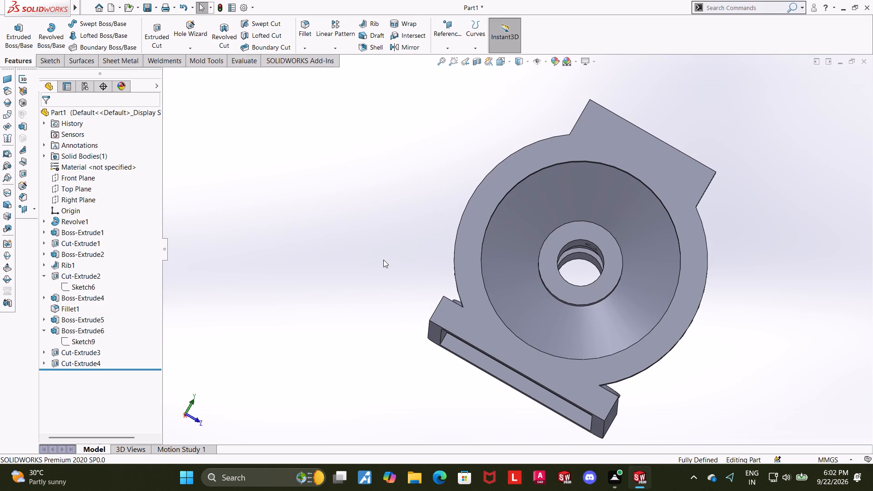
scroll(572, 338, up, 2)
scroll(767, 223, up, 1)
middle_drag(698, 256, 683, 265)
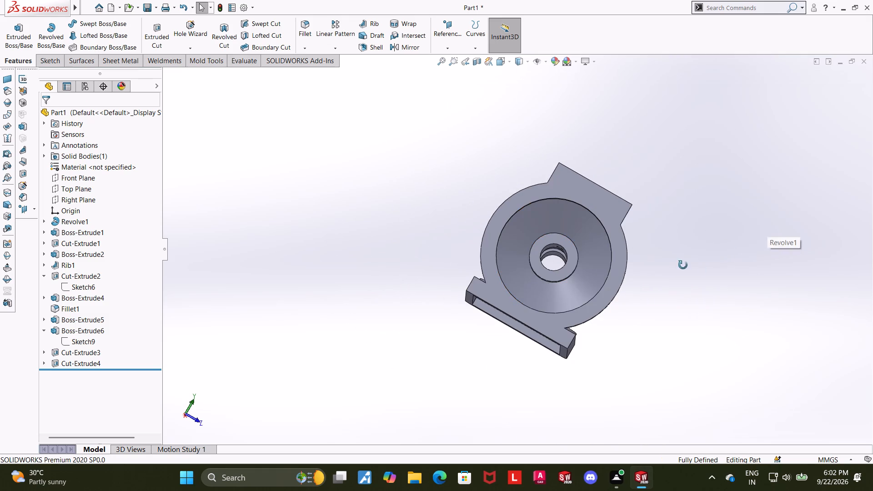
middle_drag(683, 265, 607, 333)
scroll(623, 253, down, 2)
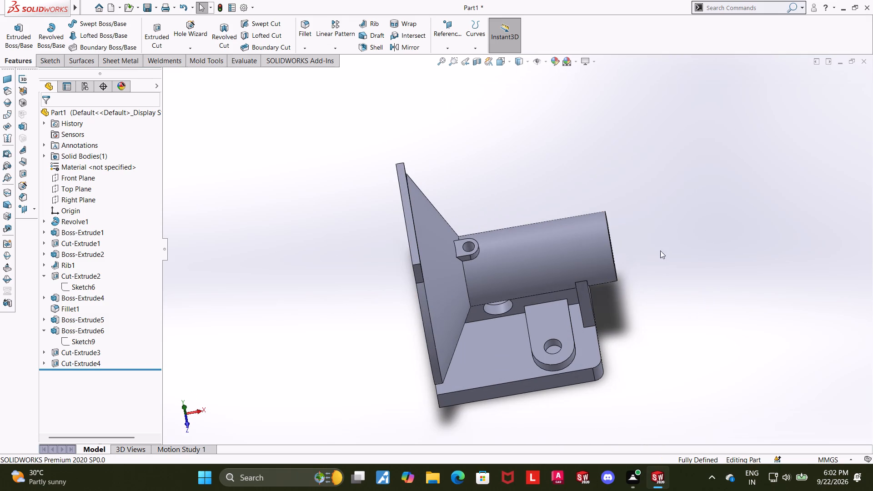
scroll(671, 242, up, 1)
middle_drag(461, 247, 391, 391)
scroll(439, 260, down, 1)
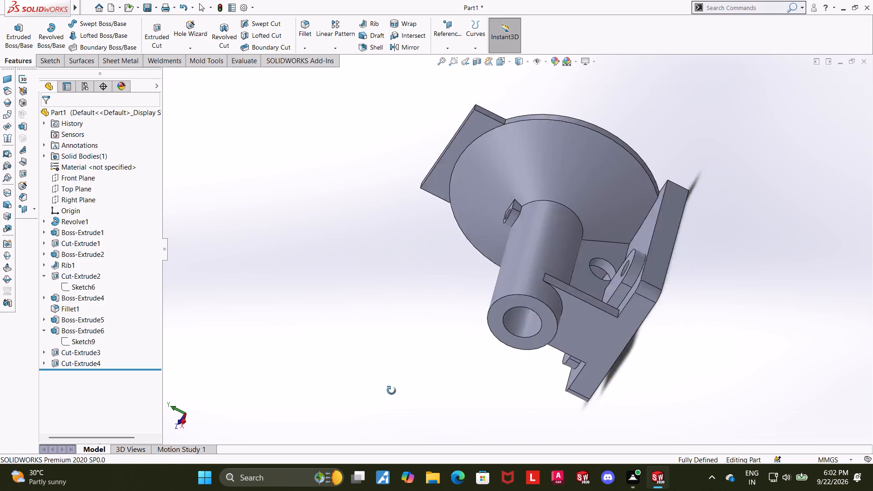
middle_drag(391, 391, 397, 271)
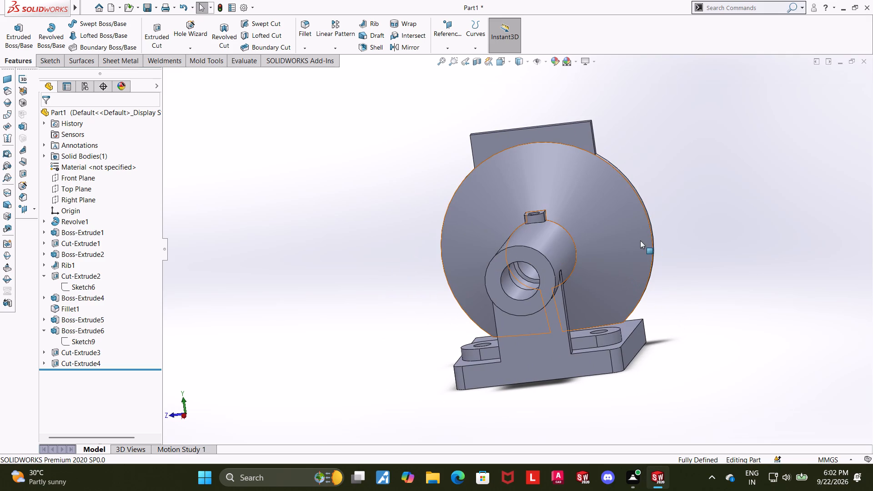
scroll(692, 192, up, 2)
scroll(647, 200, down, 1)
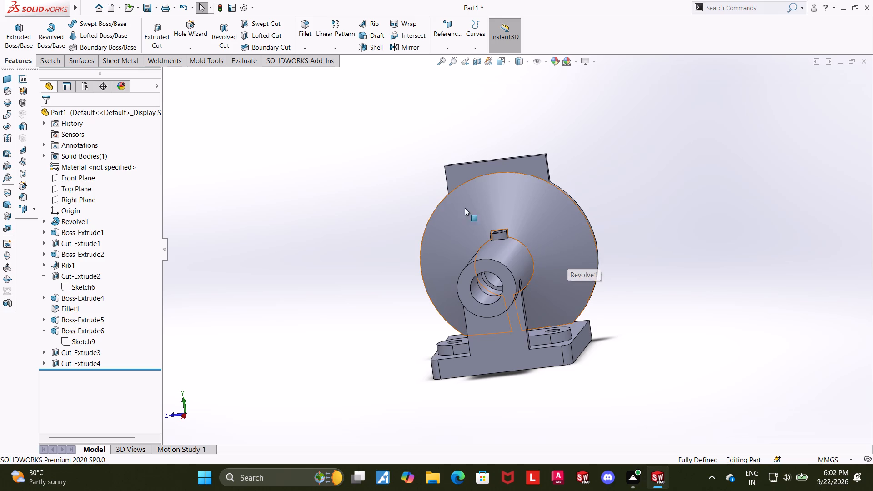
Set up a reference plane from the Right Plane, adding the tube-to-cone edge as second reference and flipping the offset.
click(61, 200)
middle_drag(280, 209, 312, 199)
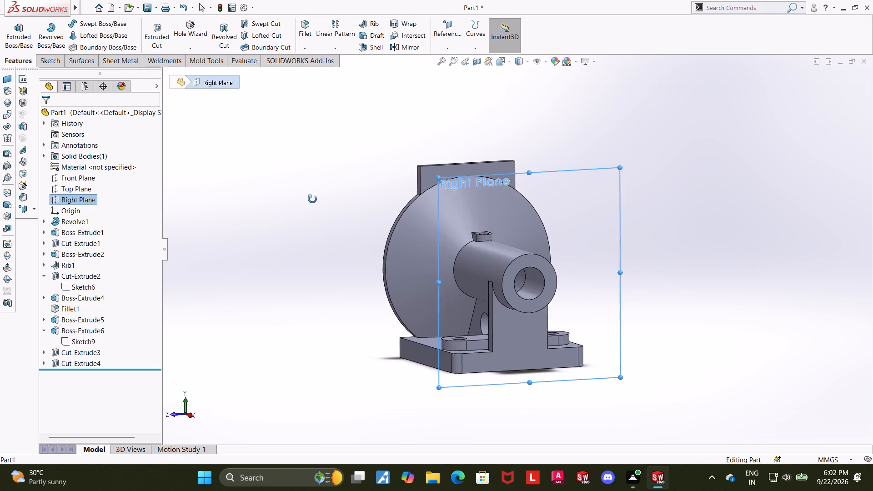
middle_drag(312, 199, 304, 199)
middle_drag(309, 195, 319, 193)
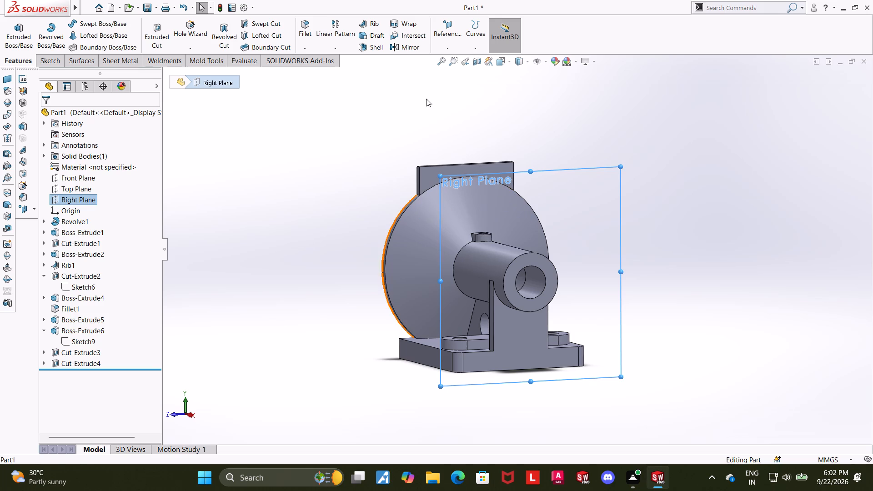
click(439, 28)
middle_drag(347, 150, 371, 156)
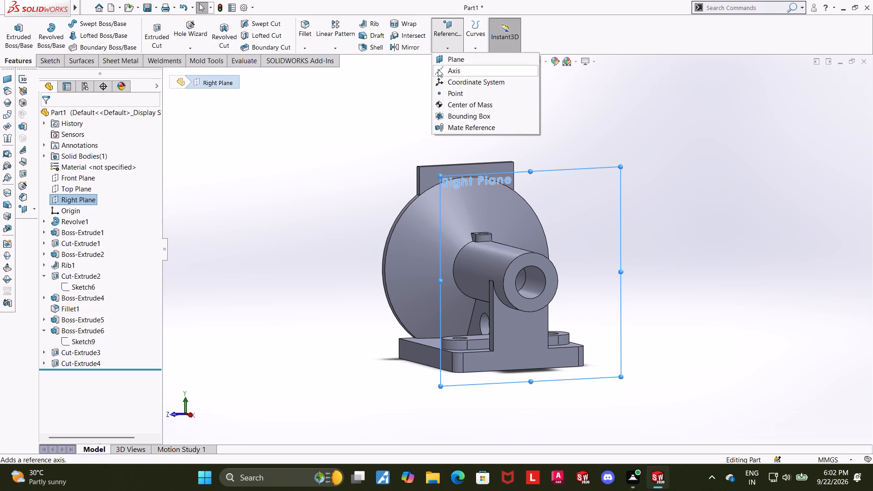
click(448, 60)
middle_drag(269, 137, 310, 155)
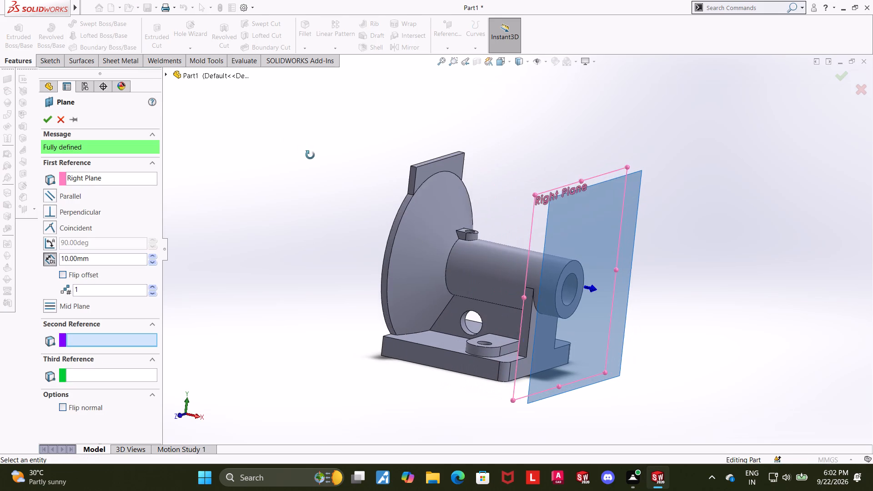
middle_drag(310, 155, 313, 156)
click(447, 280)
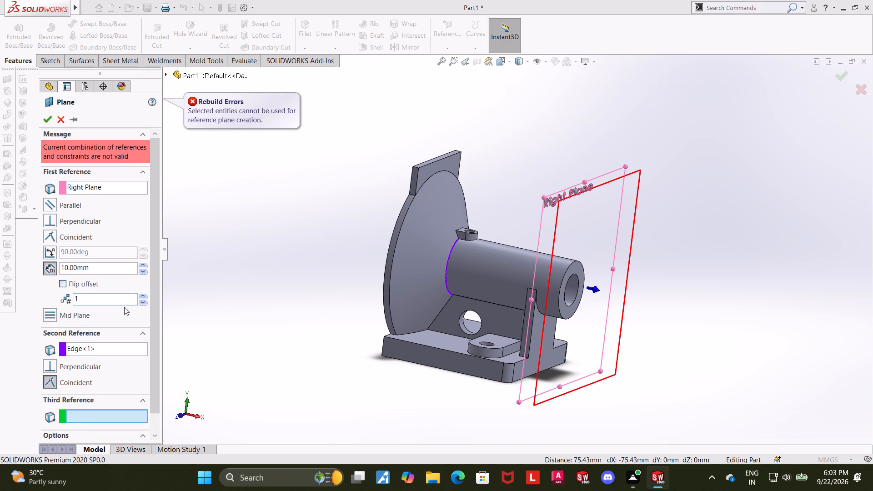
scroll(124, 311, down, 2)
drag(156, 307, 157, 284)
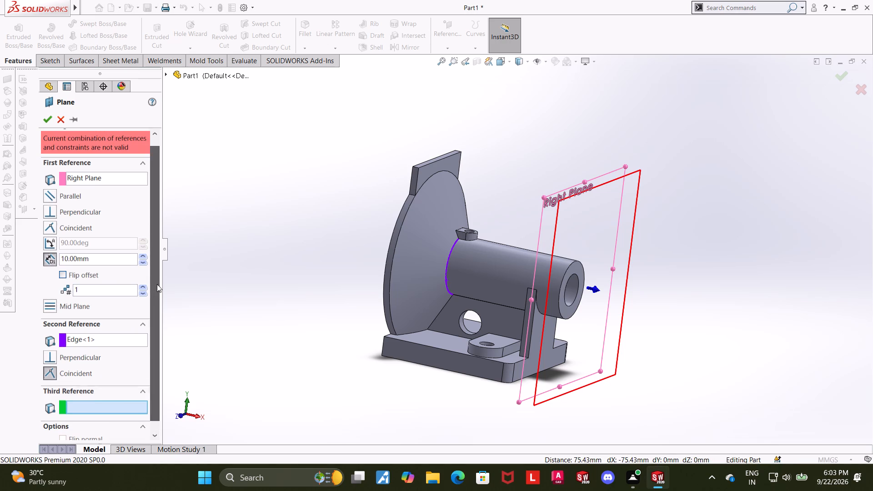
drag(157, 284, 156, 270)
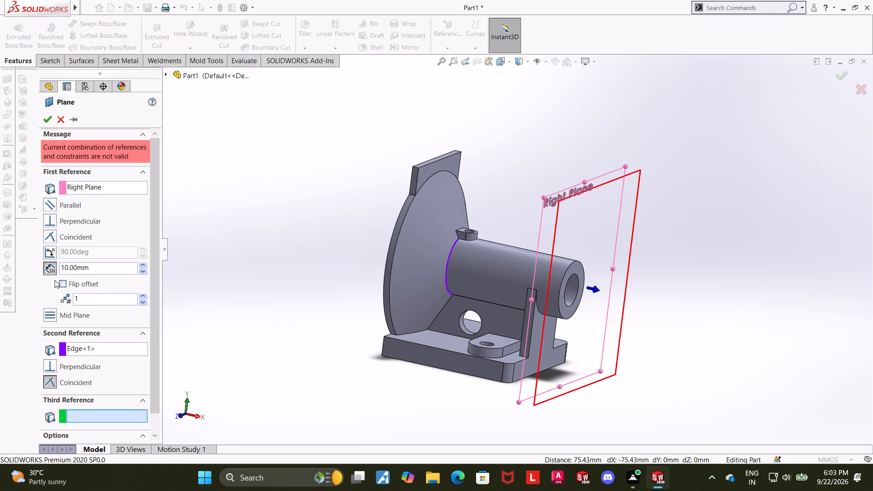
click(60, 284)
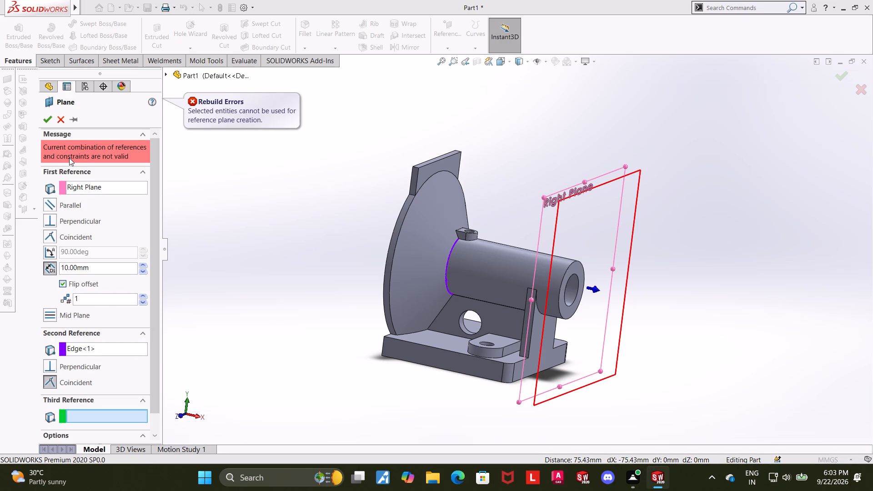
Remove the tube-to-cone edge from the plane's second reference, keeping the Right Plane reference with the offset flipped.
scroll(105, 325, down, 2)
right_click(86, 333)
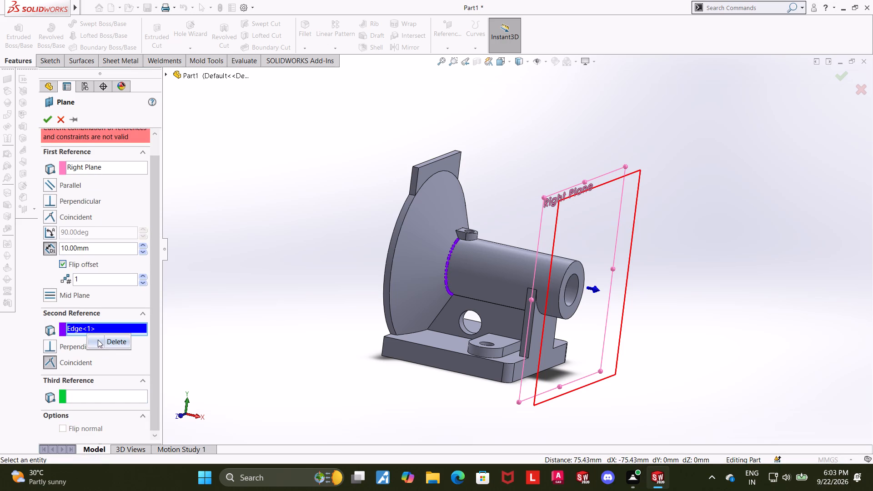
click(99, 341)
middle_drag(703, 286, 729, 291)
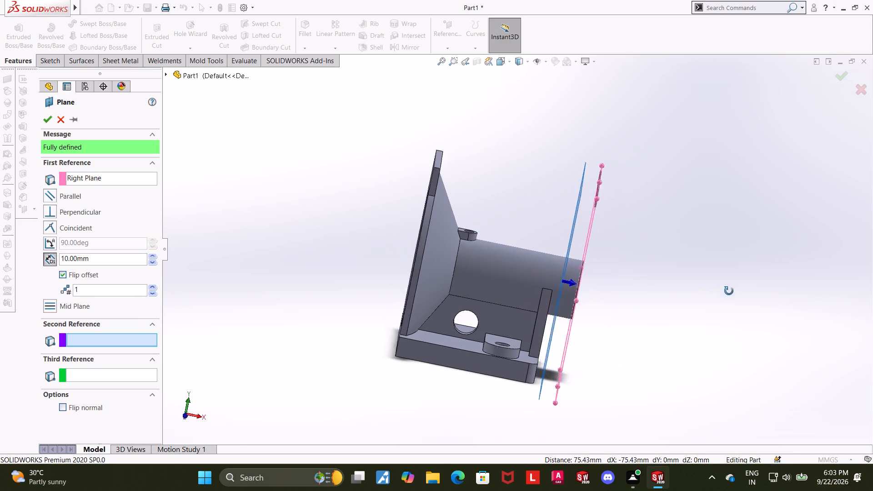
middle_drag(729, 291, 725, 313)
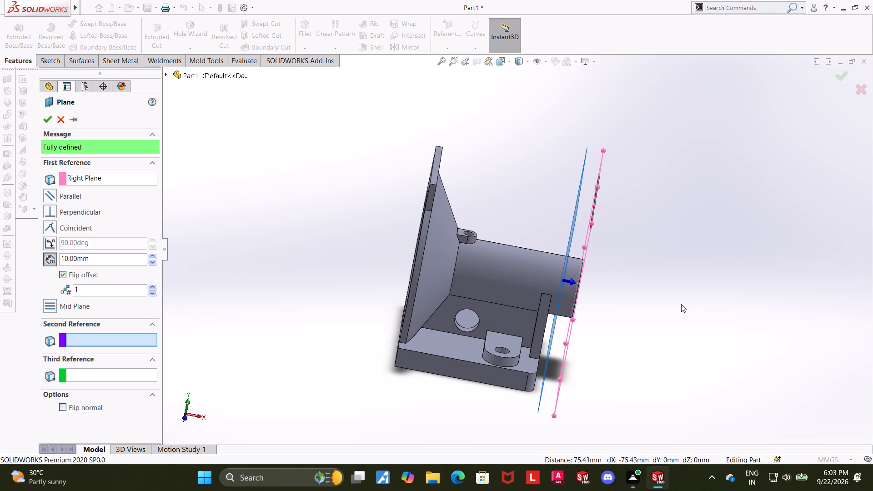
click(64, 276)
click(64, 276)
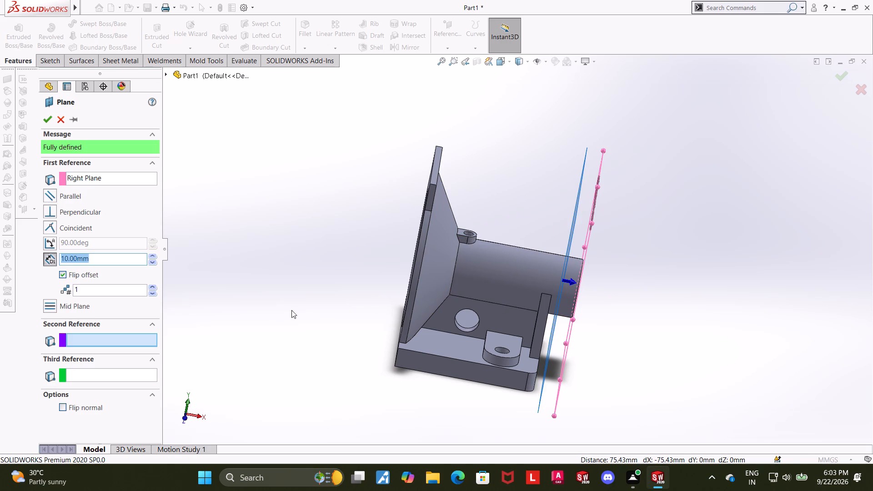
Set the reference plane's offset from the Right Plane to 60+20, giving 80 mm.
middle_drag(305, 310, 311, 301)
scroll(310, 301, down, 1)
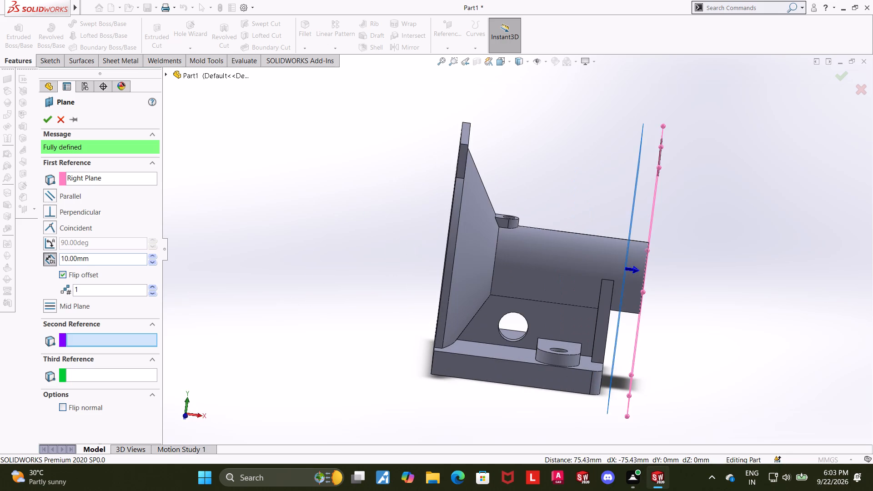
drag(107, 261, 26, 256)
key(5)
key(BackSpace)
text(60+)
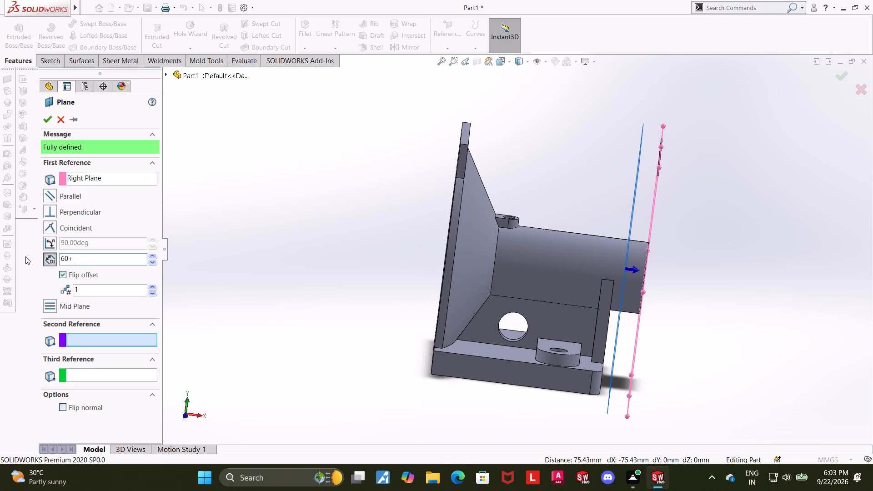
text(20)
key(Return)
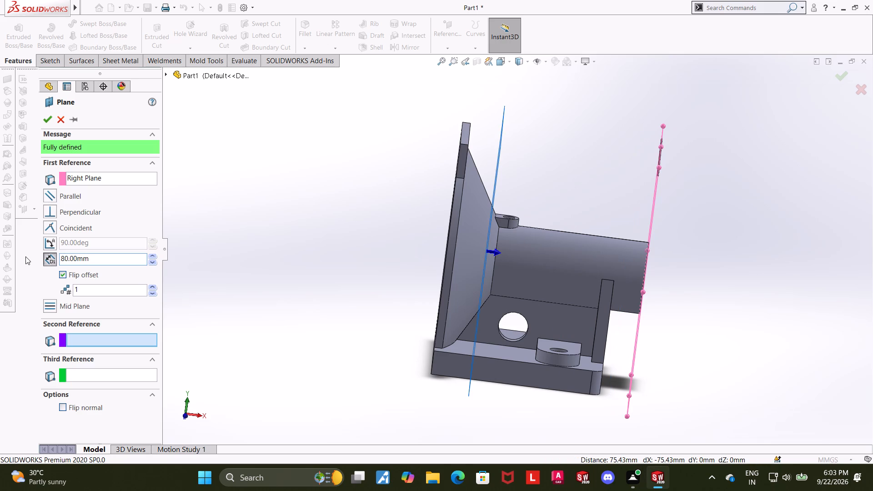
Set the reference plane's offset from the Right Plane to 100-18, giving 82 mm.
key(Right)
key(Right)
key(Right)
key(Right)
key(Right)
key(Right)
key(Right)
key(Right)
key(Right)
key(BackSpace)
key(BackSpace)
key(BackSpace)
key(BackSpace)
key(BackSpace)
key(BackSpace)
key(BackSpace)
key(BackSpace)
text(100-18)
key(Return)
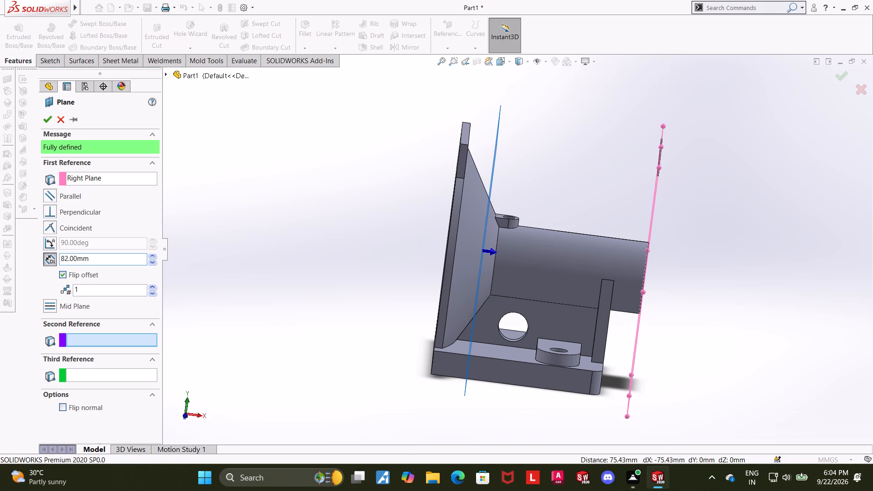
Set the plane's offset to 100-25, giving 75 mm, and check it against the tube-to-cone edge in the Front view.
drag(105, 260, 0, 261)
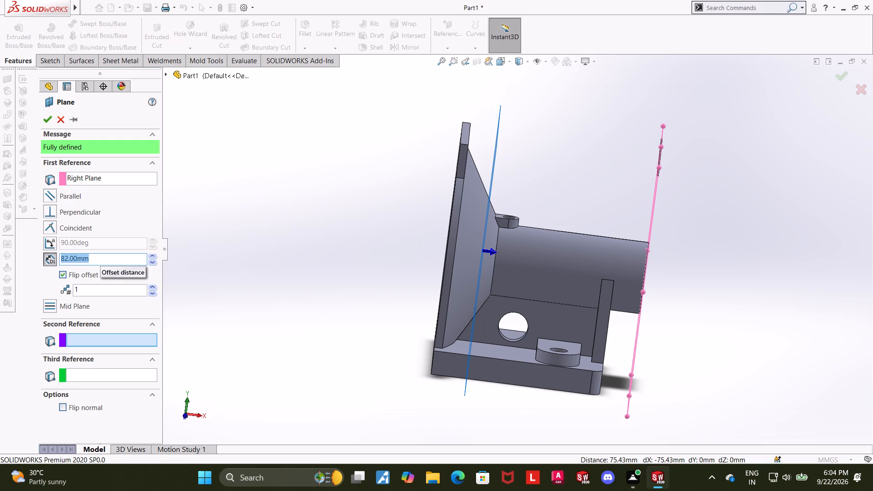
text(100)
text(-25)
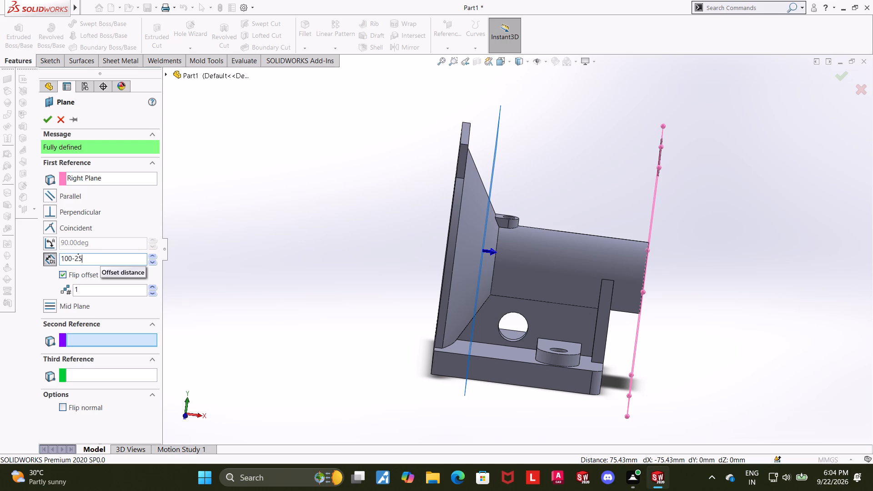
key(Return)
click(505, 62)
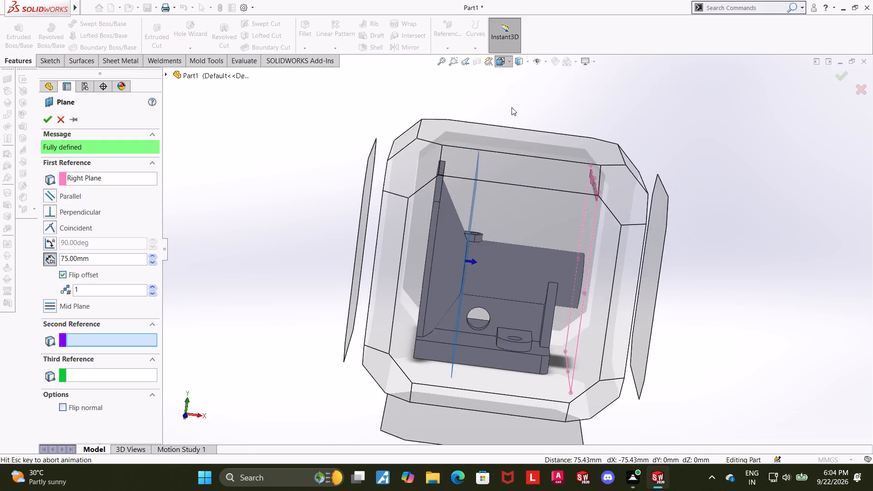
click(435, 266)
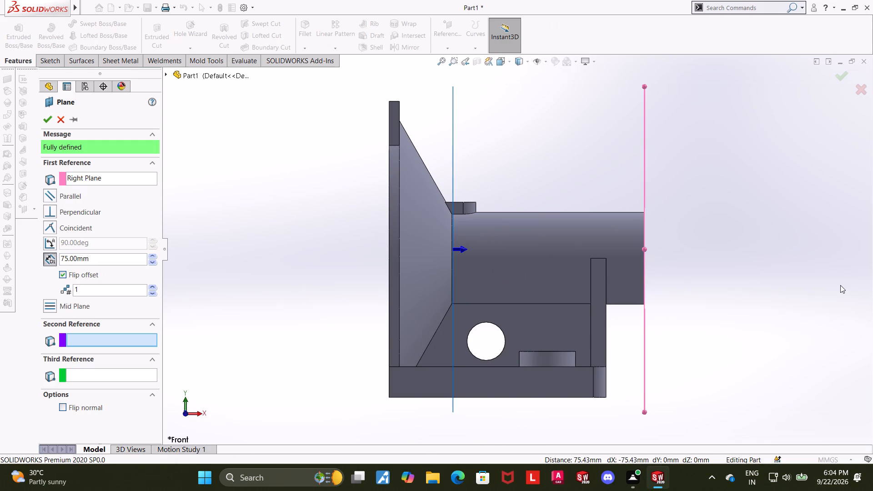
scroll(527, 234, down, 4)
scroll(377, 222, down, 7)
scroll(517, 172, up, 7)
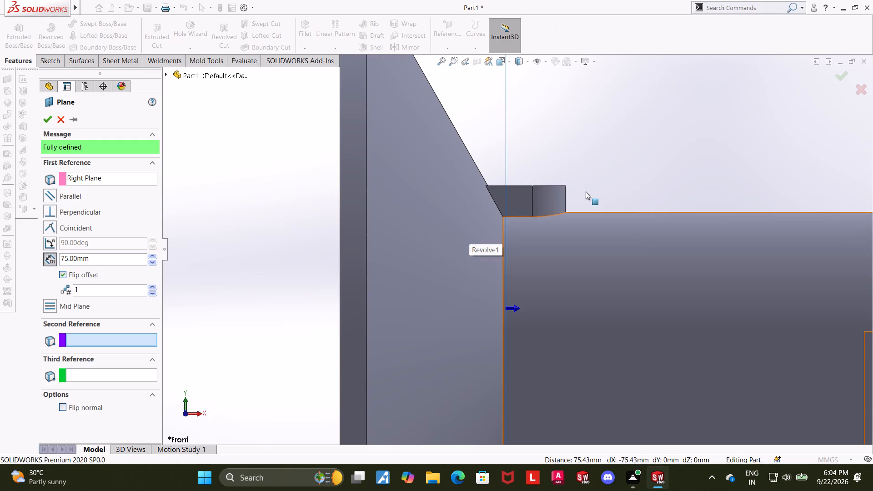
scroll(595, 189, up, 3)
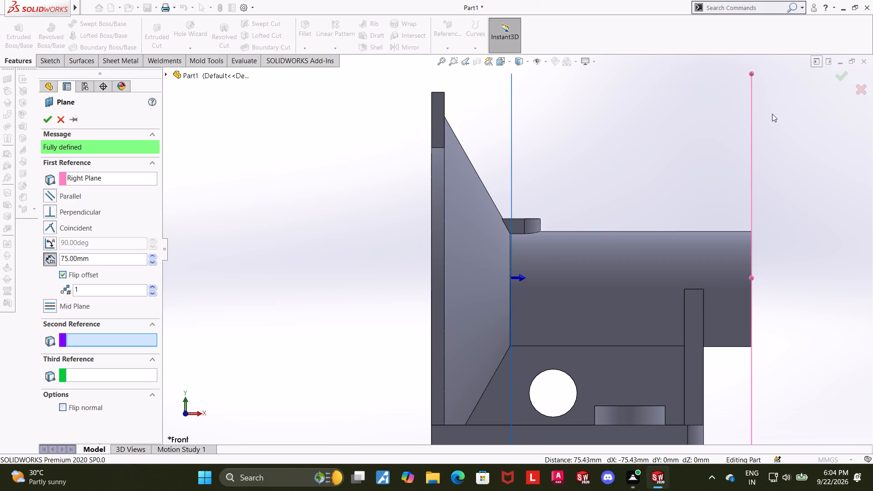
scroll(592, 218, down, 7)
scroll(322, 290, up, 4)
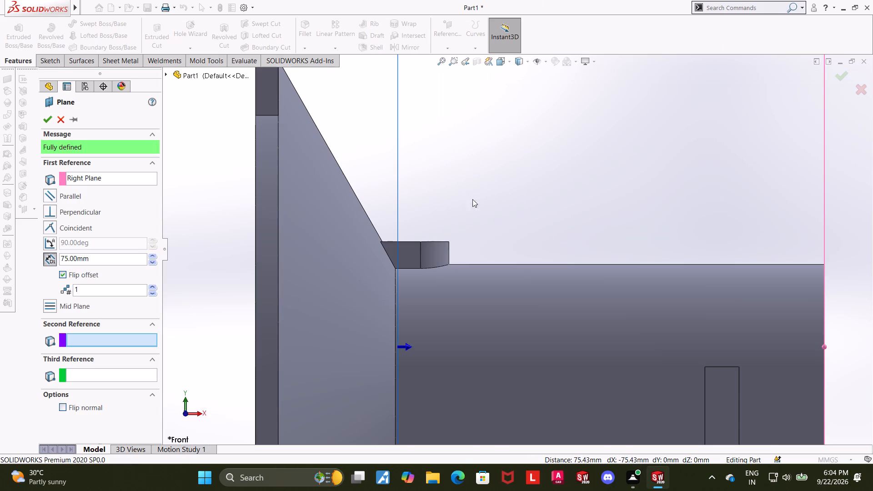
scroll(471, 229, up, 4)
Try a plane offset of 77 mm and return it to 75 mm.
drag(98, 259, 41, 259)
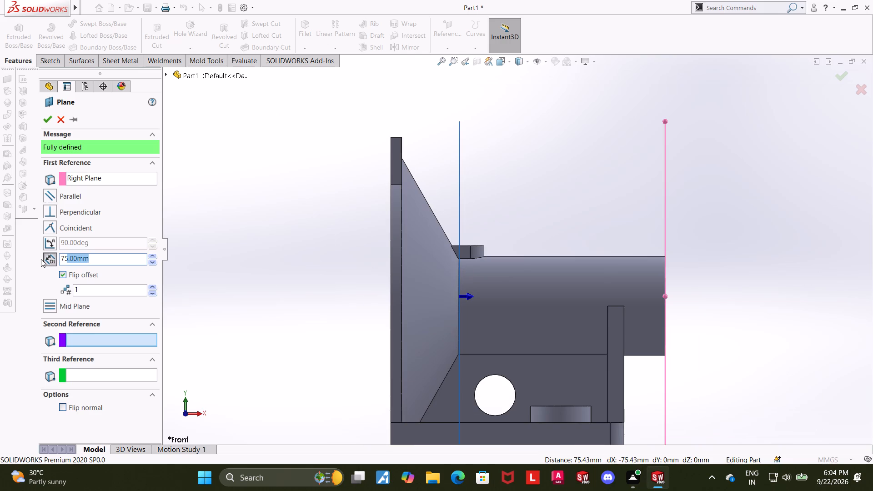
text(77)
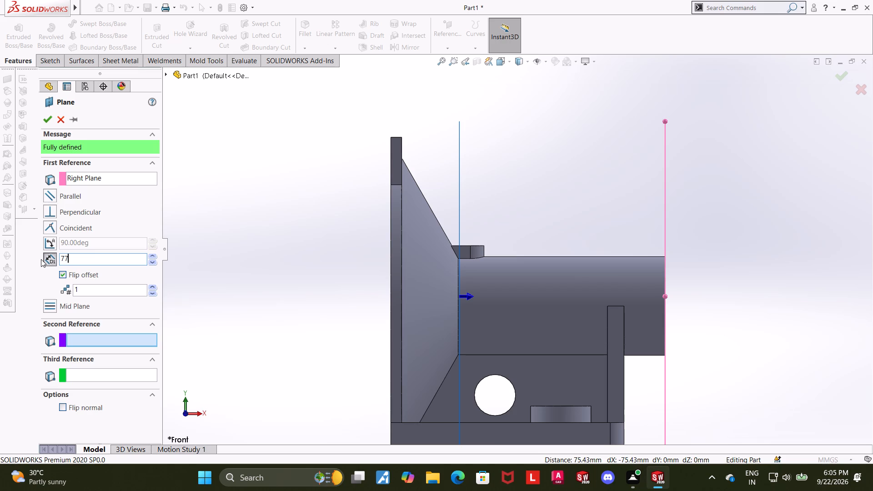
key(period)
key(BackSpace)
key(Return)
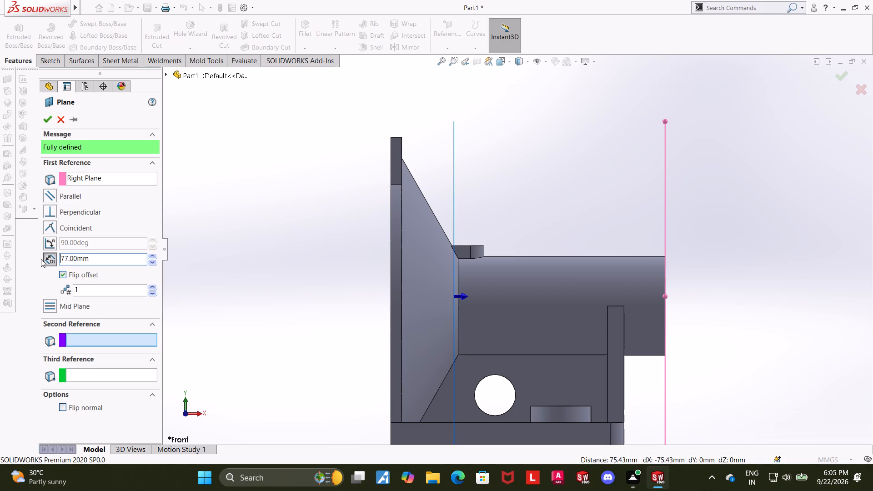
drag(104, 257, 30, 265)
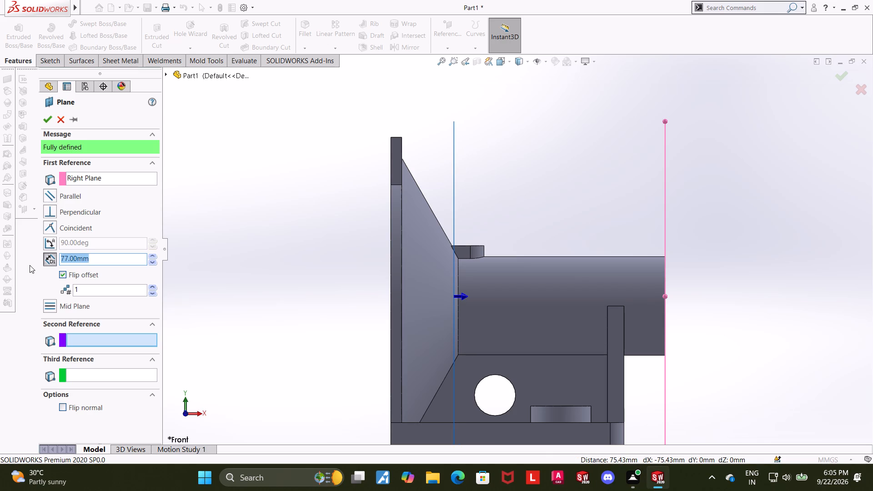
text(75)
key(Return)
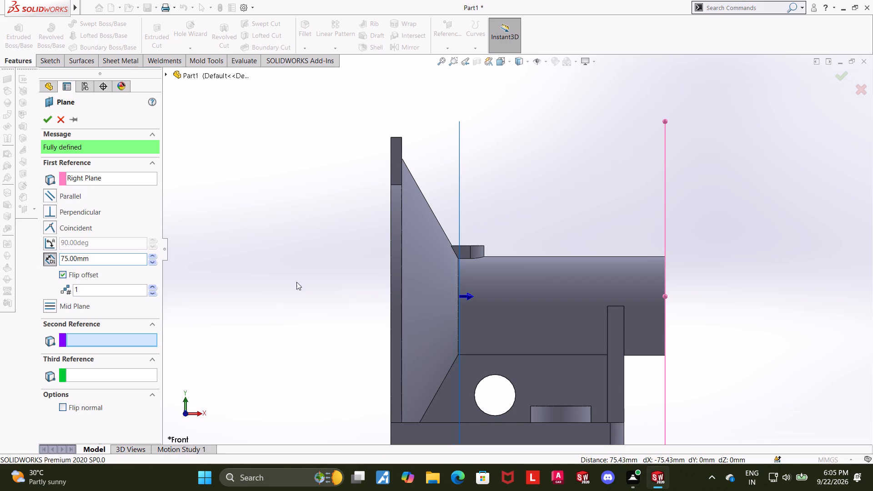
Examine where the previewed plane meets the small round-ended boss and the tube-to-cone edge.
scroll(525, 251, down, 3)
scroll(524, 250, up, 5)
middle_drag(552, 208, 554, 291)
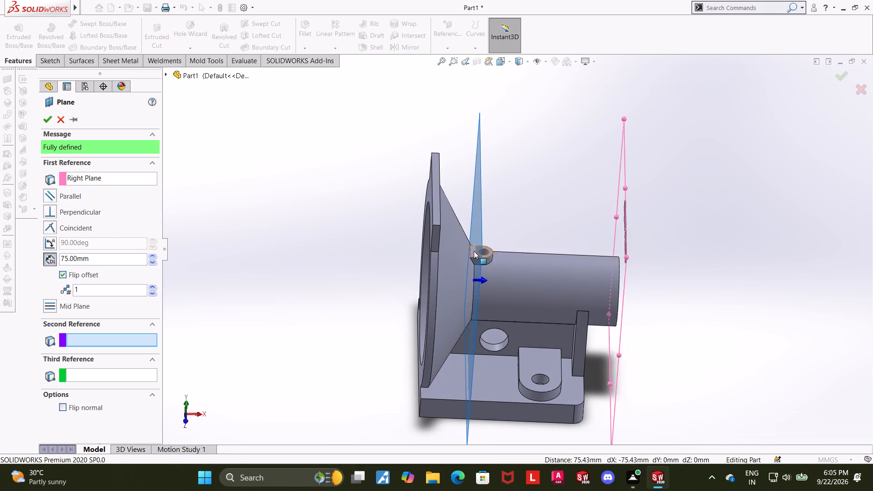
scroll(474, 251, down, 5)
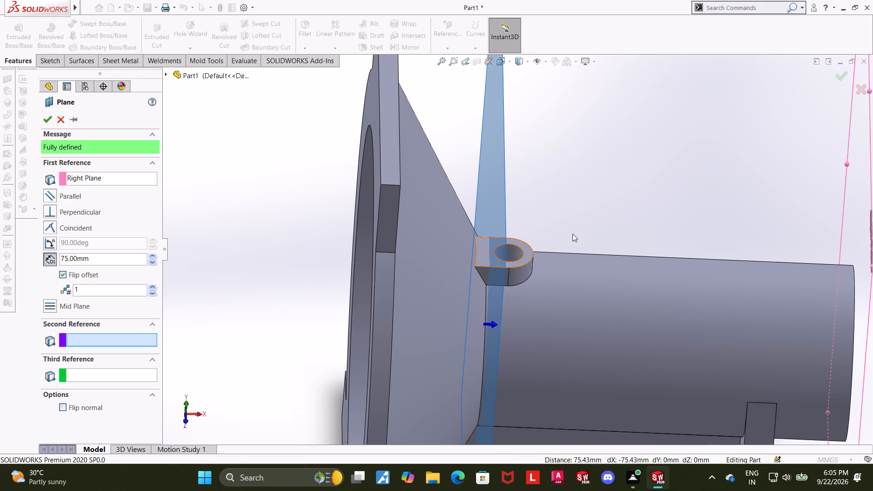
scroll(594, 231, down, 1)
middle_drag(577, 225, 569, 225)
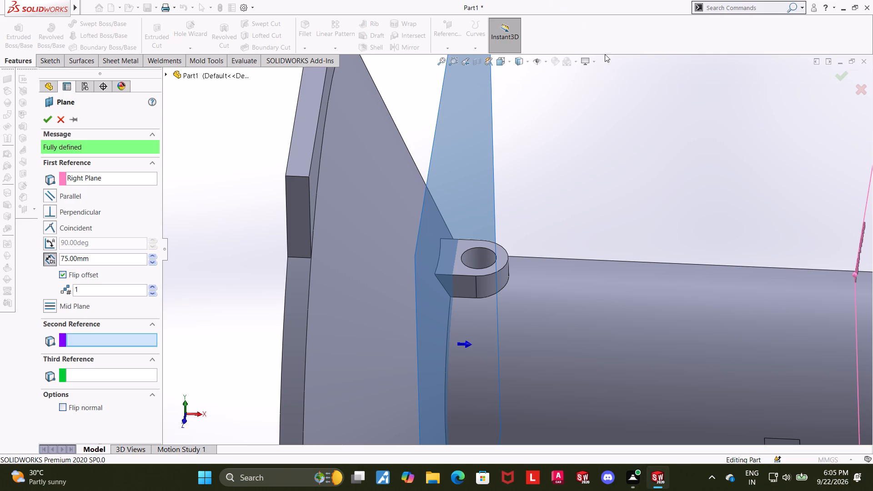
scroll(612, 166, up, 1)
middle_drag(612, 166, 617, 172)
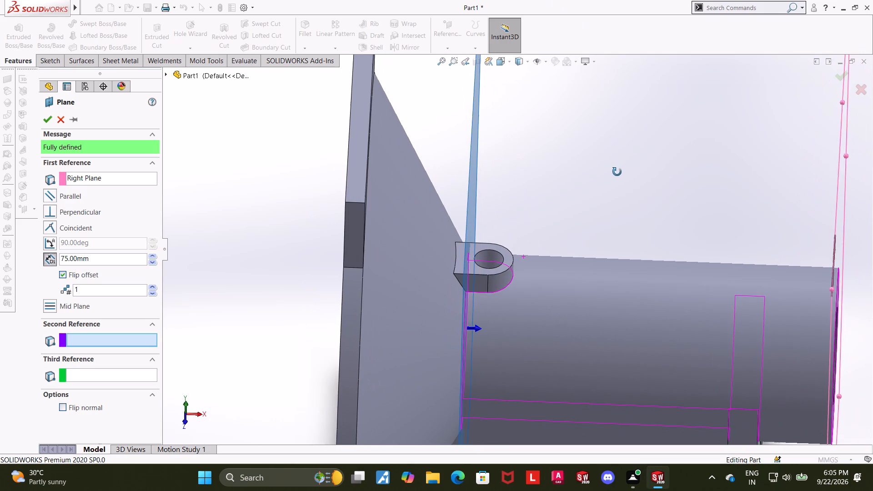
middle_drag(617, 172, 619, 173)
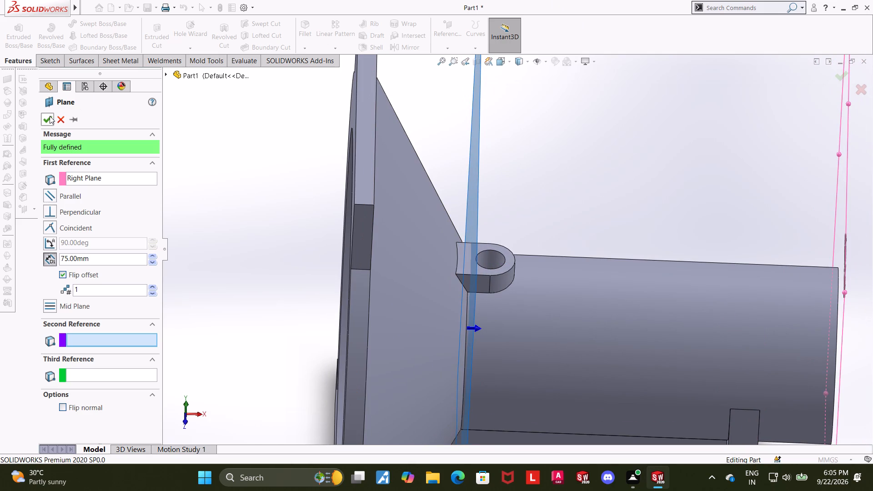
Try to add the tube-to-cone edge beneath the small boss as the plane's second reference.
middle_click(618, 197)
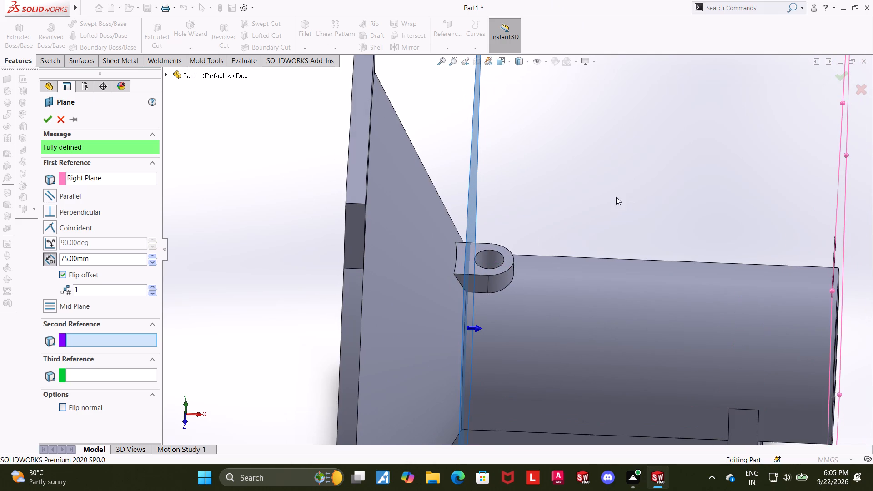
middle_drag(616, 193, 625, 192)
scroll(582, 318, up, 1)
scroll(572, 327, down, 4)
middle_drag(398, 292, 396, 292)
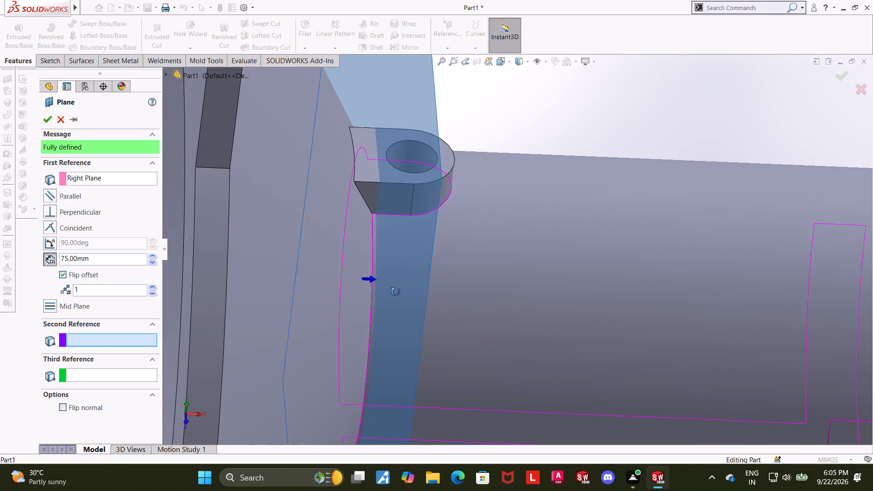
middle_drag(396, 292, 394, 291)
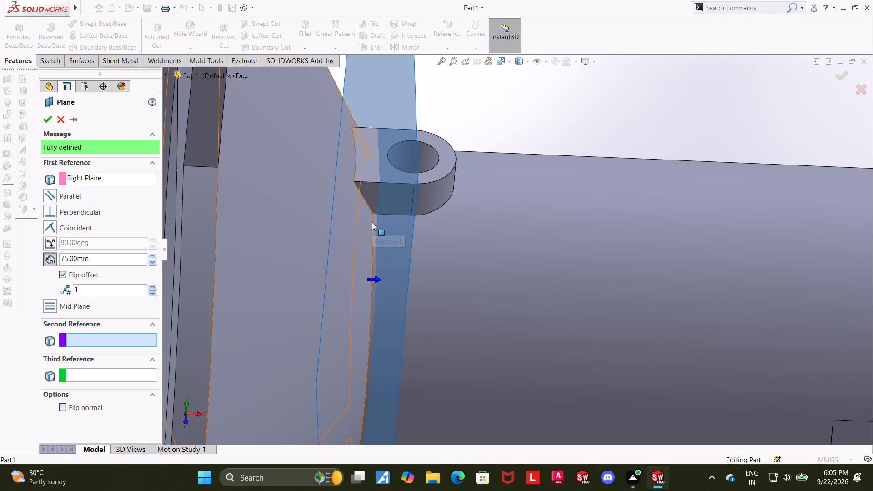
click(373, 222)
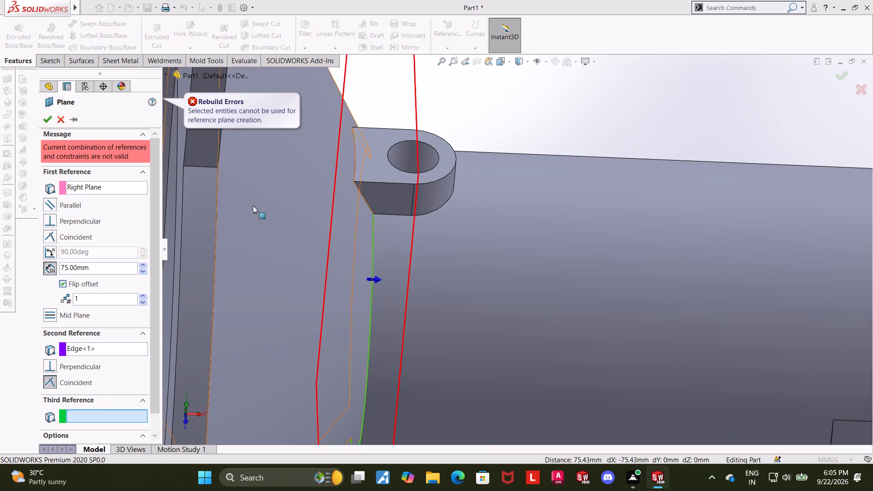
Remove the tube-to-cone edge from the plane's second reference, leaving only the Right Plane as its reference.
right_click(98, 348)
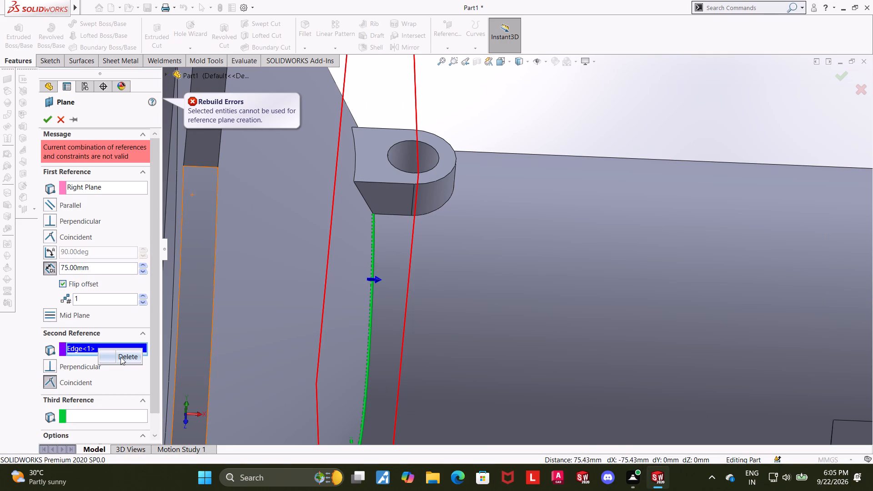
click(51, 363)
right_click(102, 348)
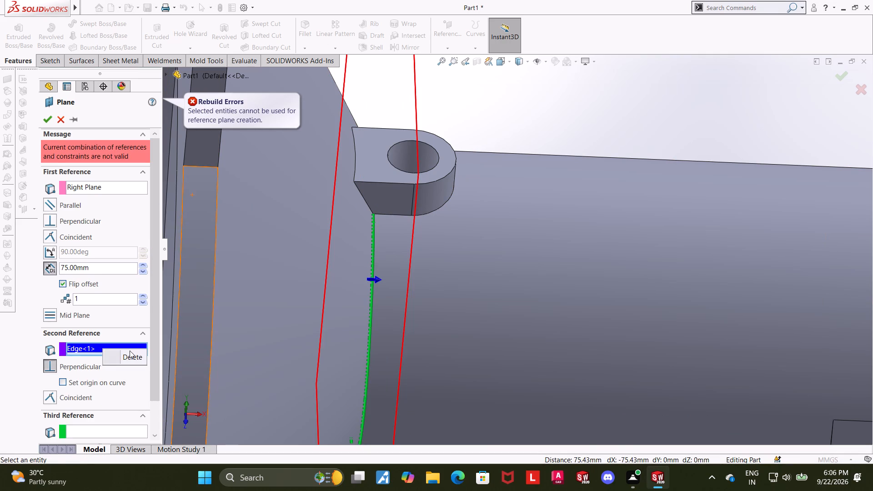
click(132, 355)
Examine the previewed plane's position against the tube-to-cone edge and the small round-ended boss, finishing in the Front view.
scroll(477, 253, up, 3)
middle_drag(461, 269, 511, 280)
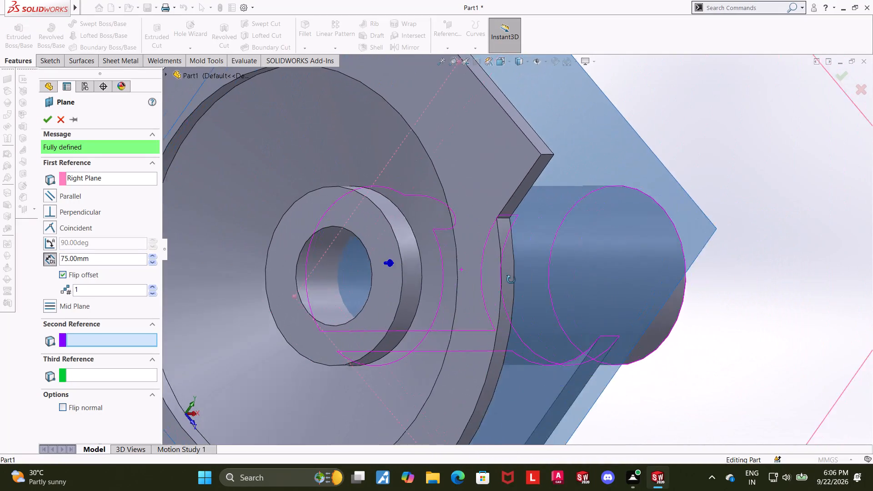
middle_drag(511, 280, 462, 265)
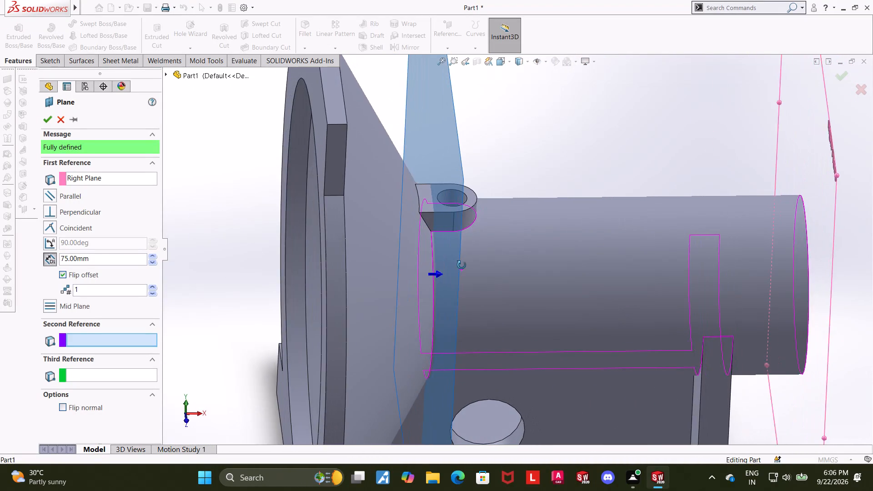
middle_drag(462, 265, 459, 265)
middle_drag(458, 235, 456, 152)
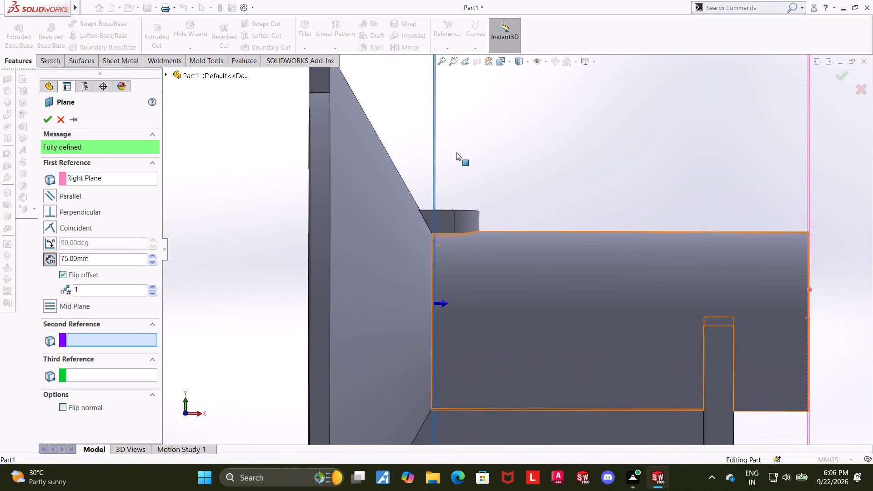
scroll(476, 263, up, 7)
scroll(499, 311, down, 8)
scroll(527, 219, up, 1)
middle_drag(528, 220, 525, 265)
scroll(525, 265, up, 6)
click(502, 61)
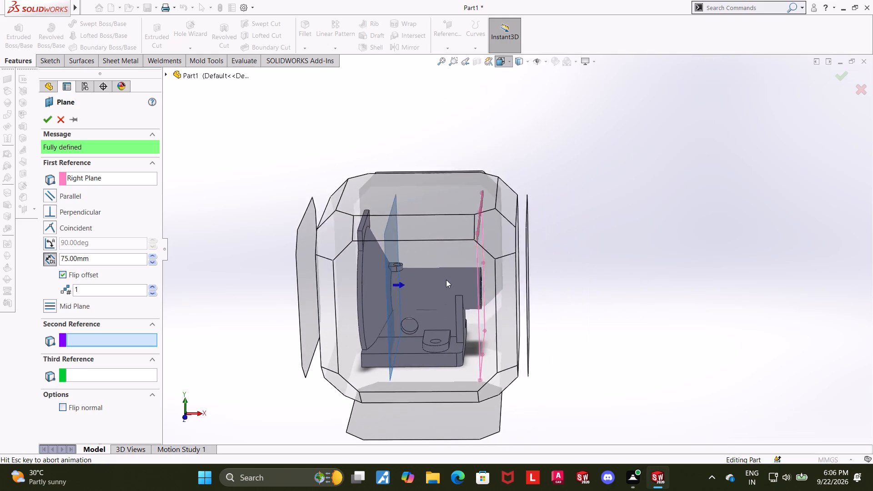
click(446, 280)
scroll(508, 249, down, 3)
scroll(442, 179, down, 2)
scroll(423, 195, up, 3)
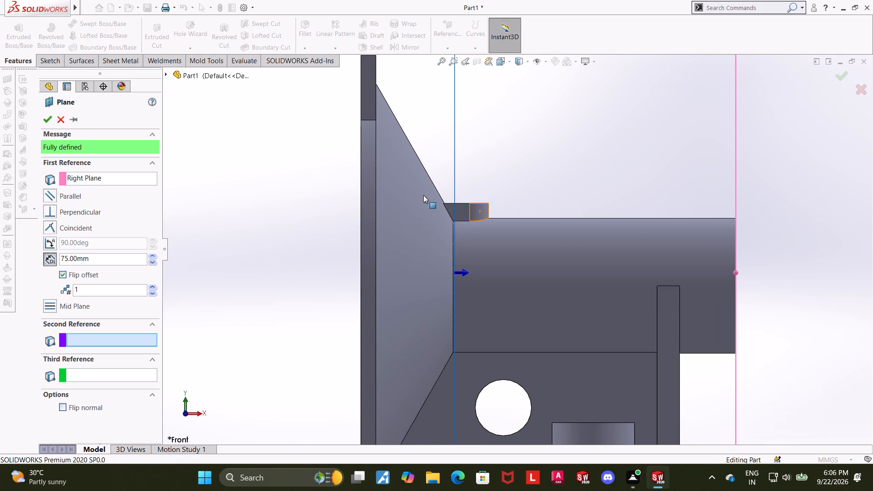
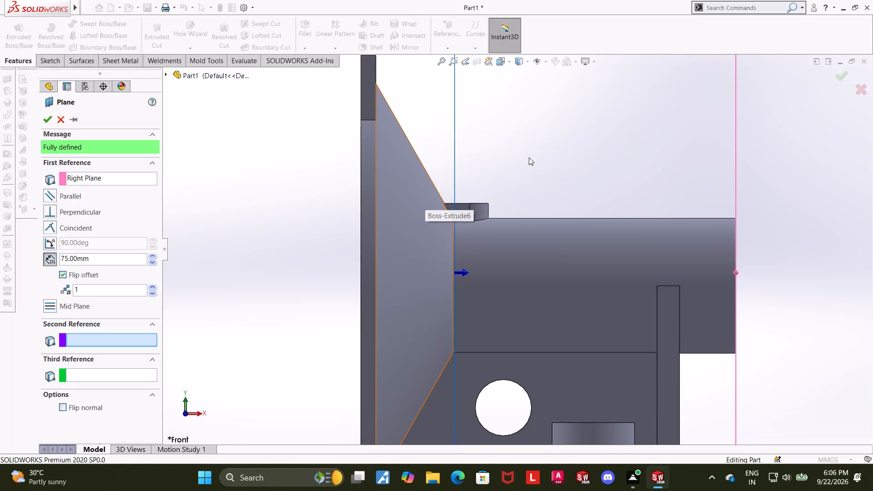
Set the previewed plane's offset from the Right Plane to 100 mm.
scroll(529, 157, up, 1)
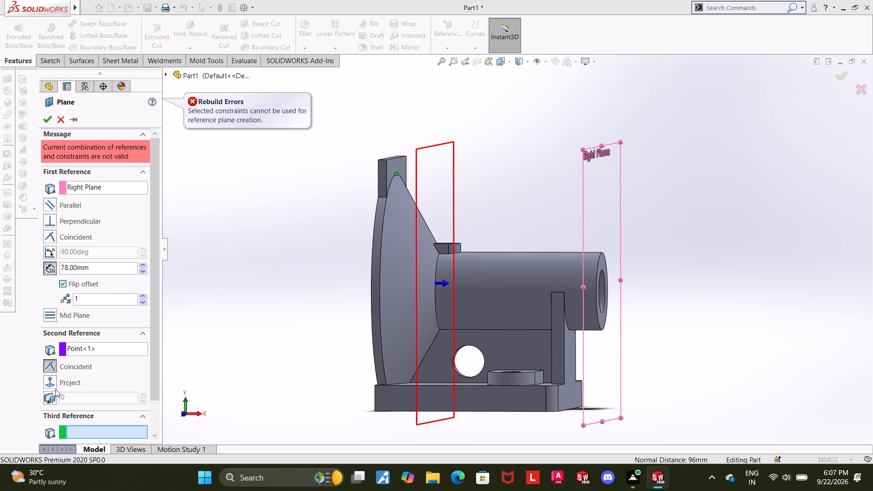
Remove the point from the plane's second reference, leaving only the Right Plane as reference.
right_click(87, 349)
click(112, 361)
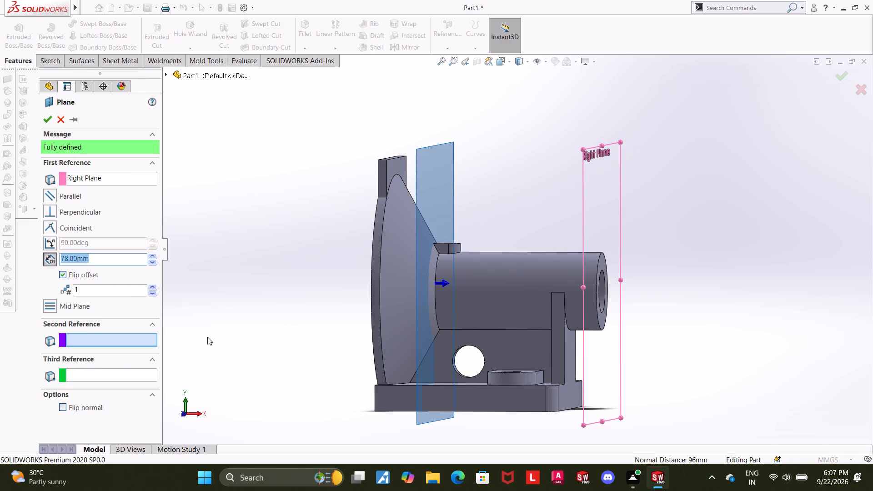
click(250, 328)
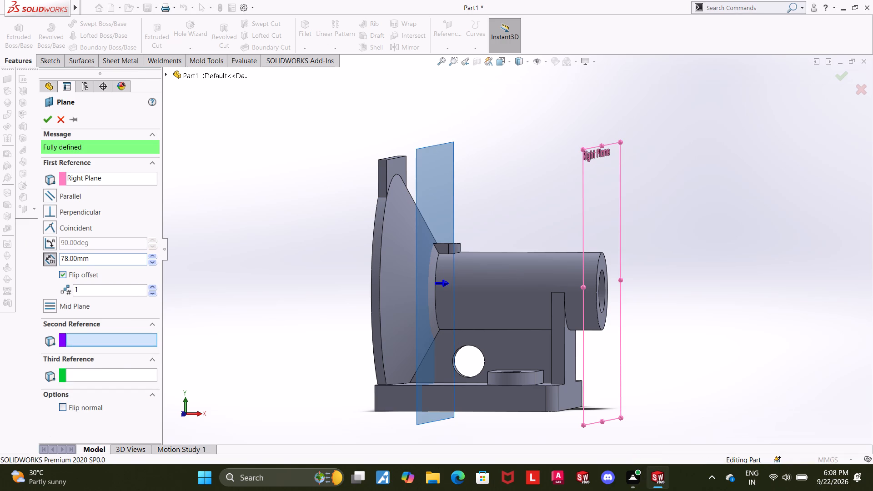
Set the plane's flipped offset from the Right Plane to 96 mm, entered as 100-4, and create the plane.
drag(116, 258, 8, 269)
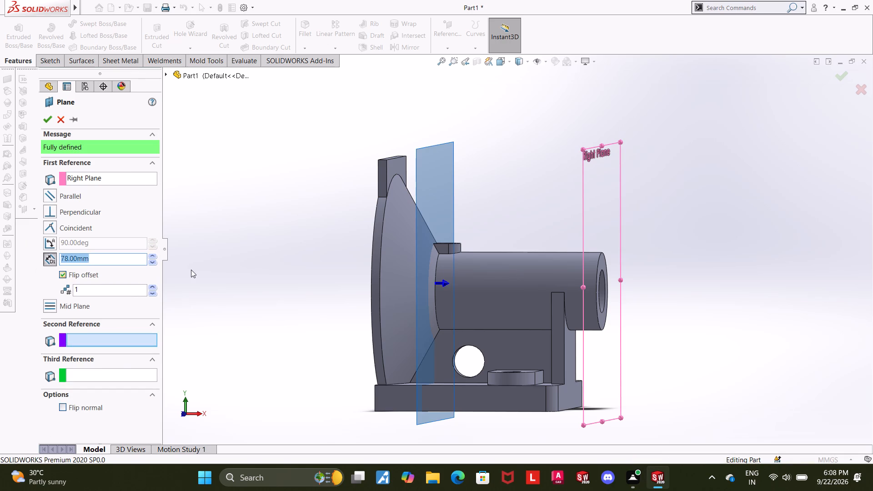
text(100-4)
key(Return)
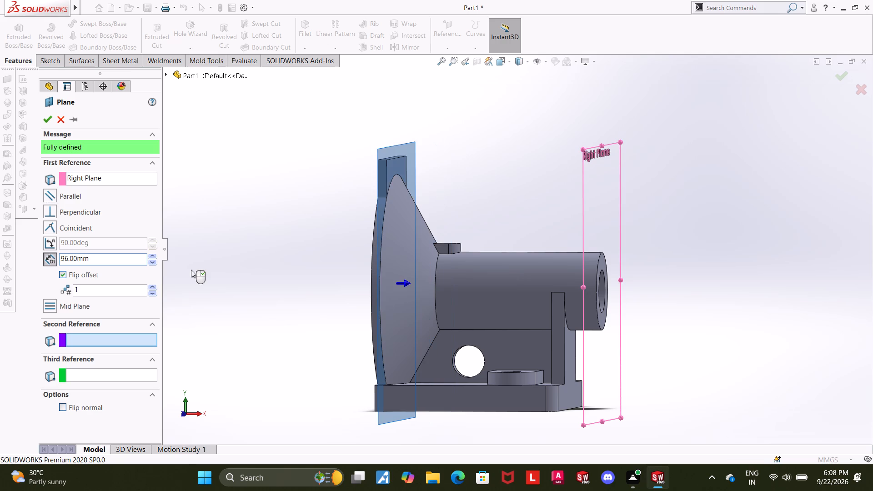
click(46, 125)
click(198, 194)
Start a sketch on the new 96 mm offset plane and view it normal to the sketch.
middle_drag(179, 198, 169, 199)
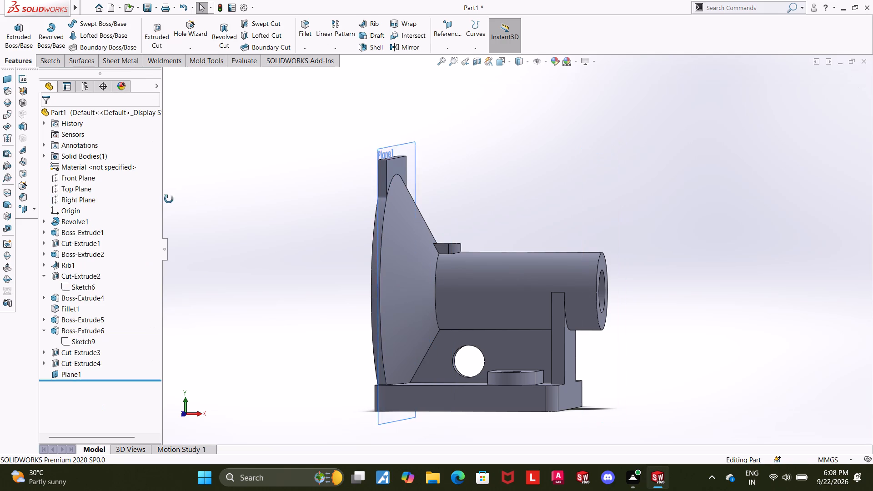
middle_drag(169, 199, 114, 197)
scroll(619, 187, up, 1)
middle_drag(640, 190, 717, 208)
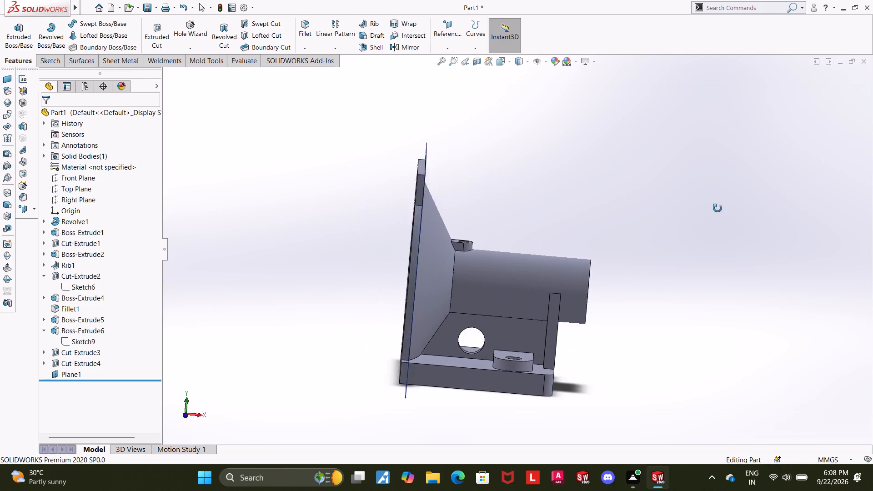
middle_drag(717, 208, 657, 202)
click(531, 173)
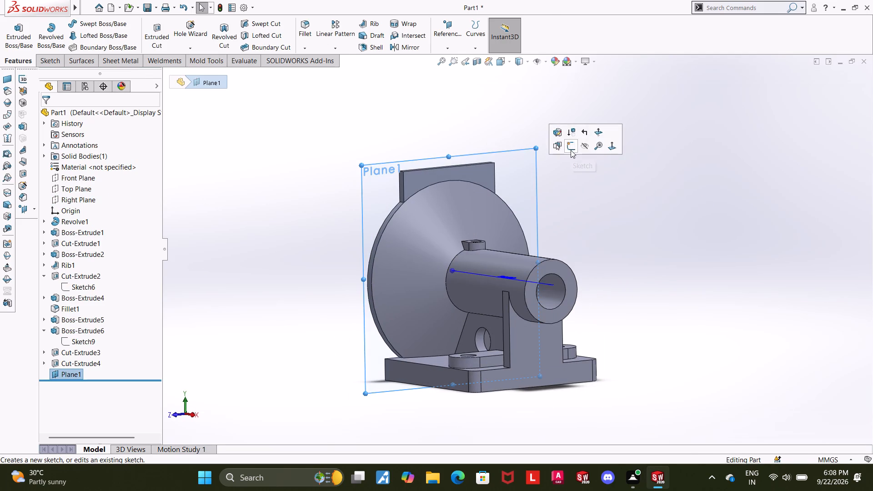
click(571, 150)
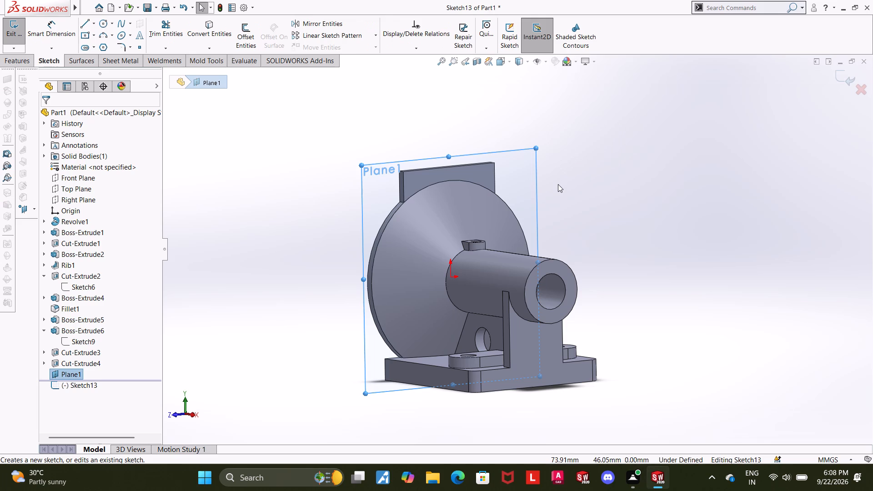
click(522, 170)
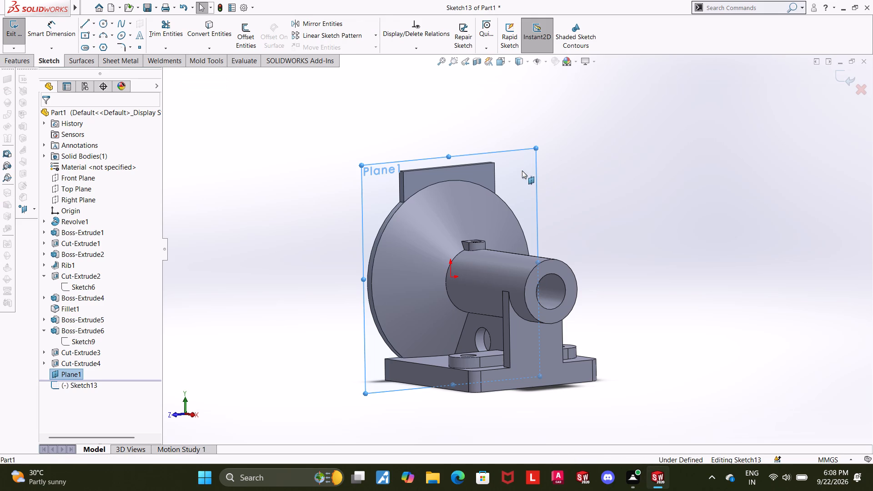
click(712, 201)
click(93, 386)
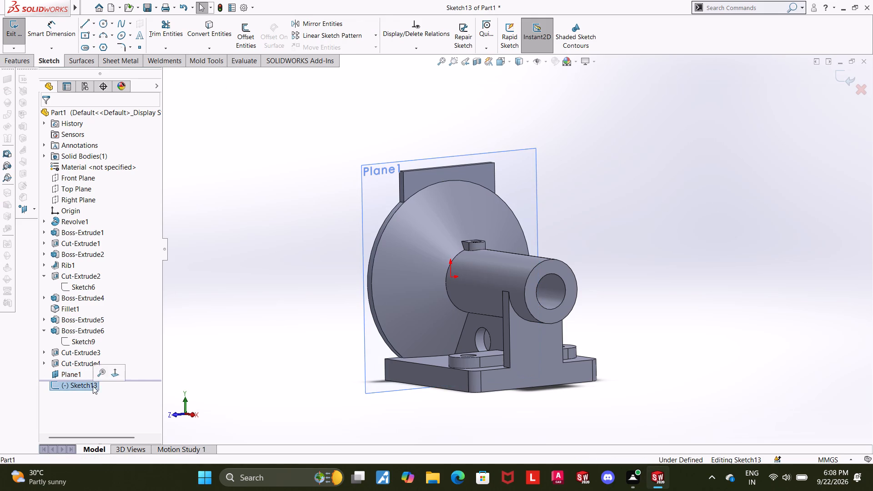
click(118, 373)
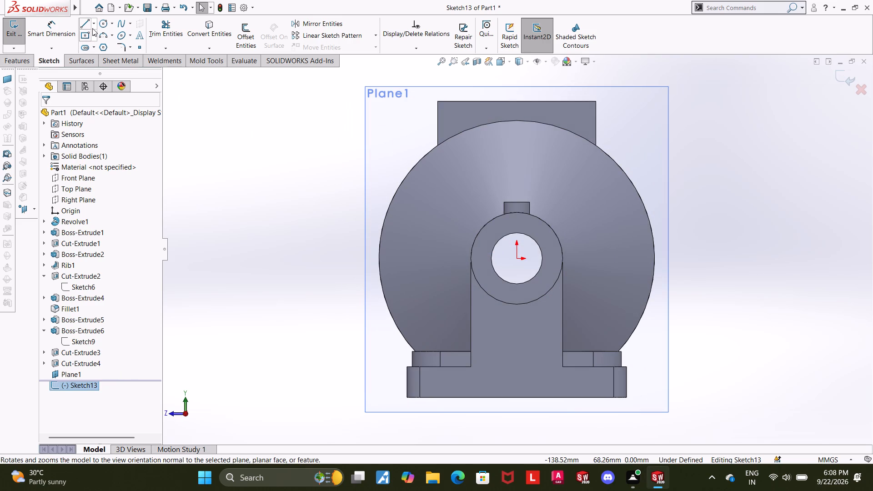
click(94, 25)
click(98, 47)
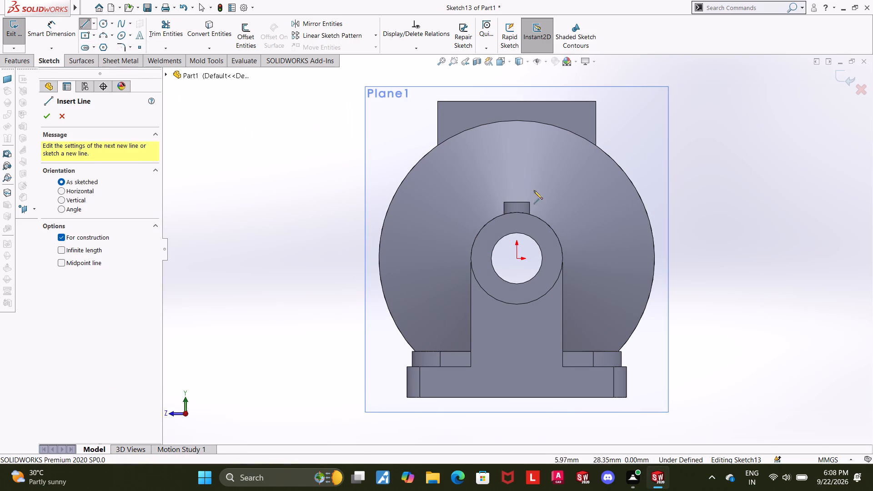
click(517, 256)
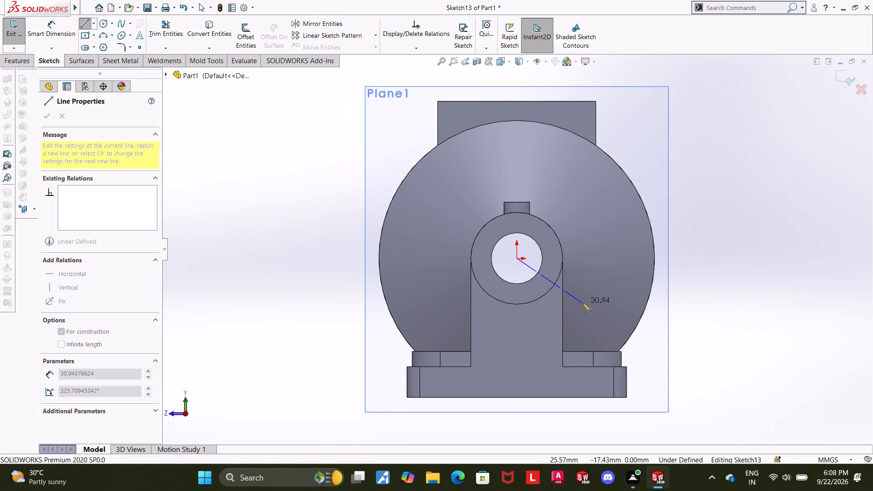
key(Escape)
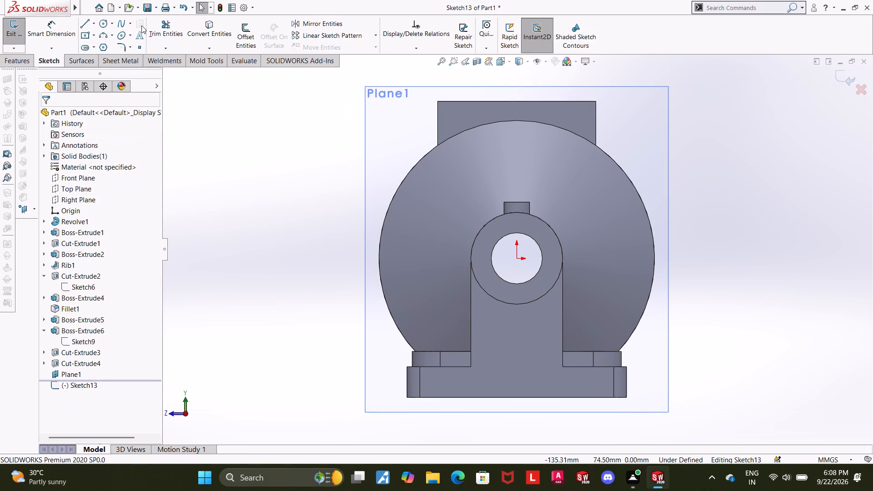
Sketch a circle centred on the origin over the cone and dimension its diameter to 94 mm.
click(100, 25)
click(518, 258)
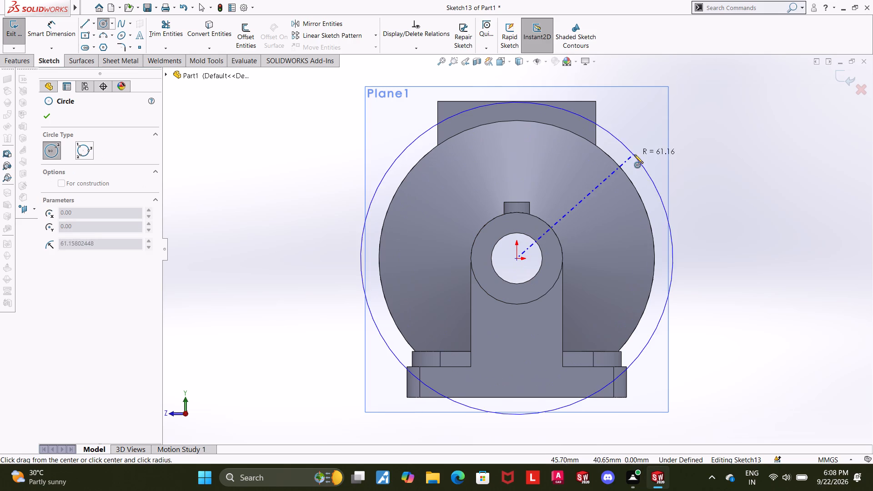
click(603, 173)
key(Escape)
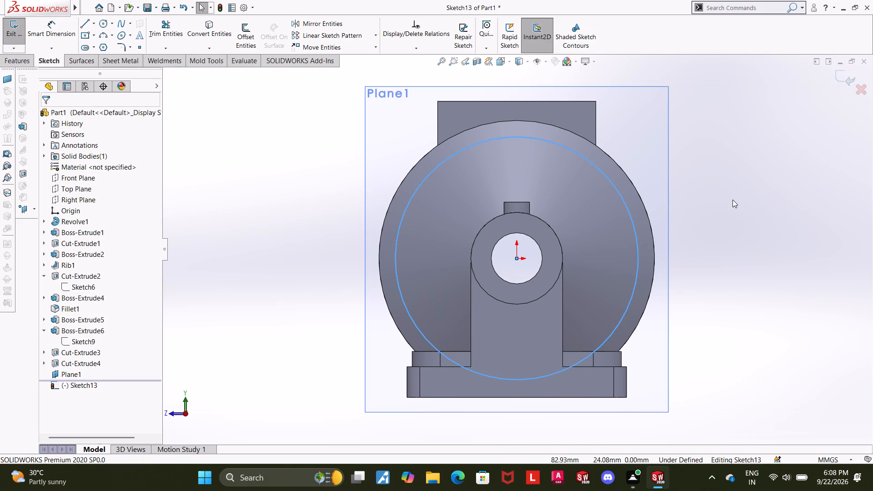
click(38, 28)
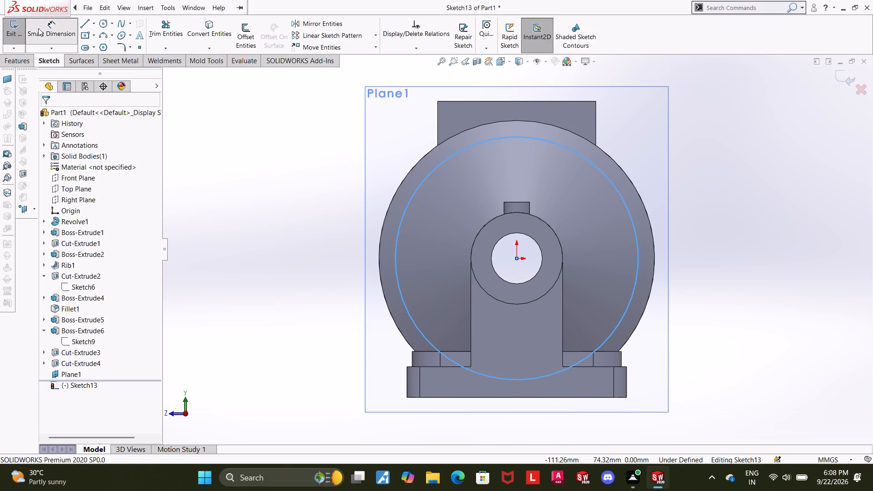
click(583, 157)
click(681, 155)
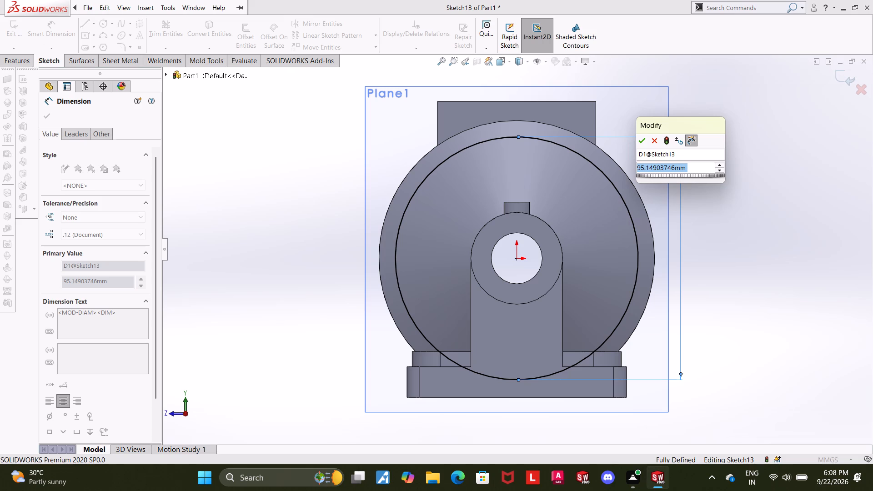
text(94)
key(Return)
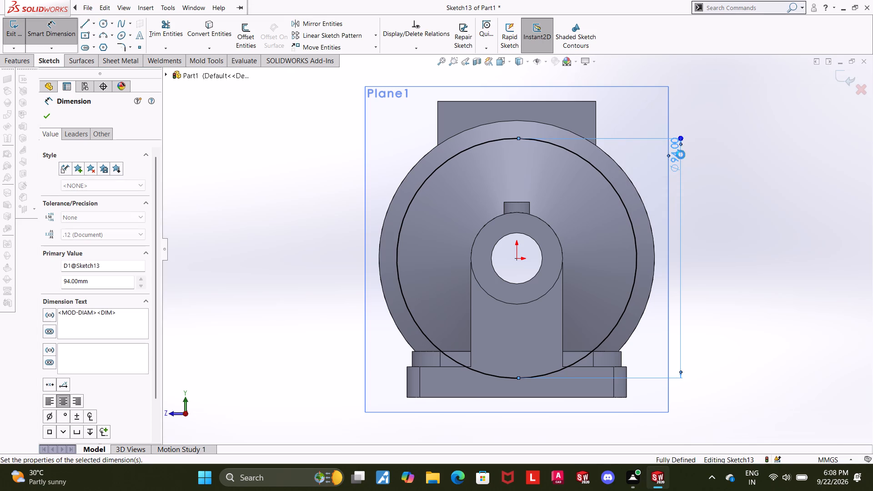
key(Escape)
Convert the 94 mm circle to construction geometry.
click(602, 176)
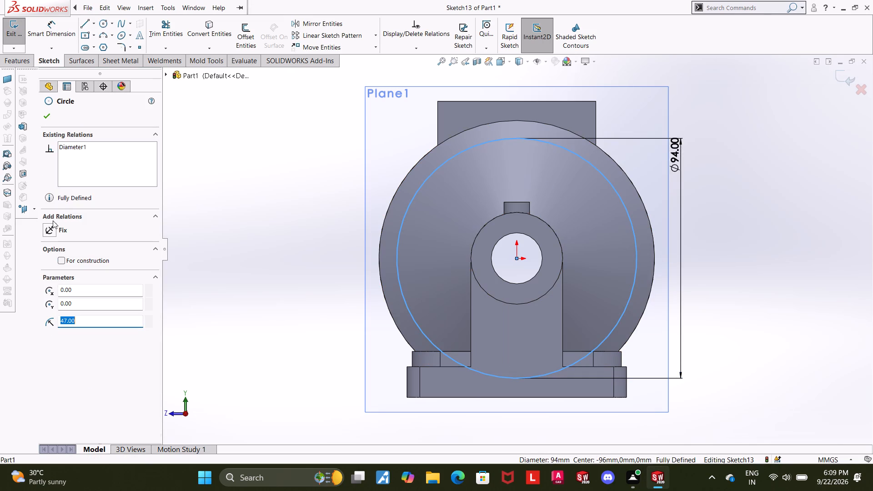
click(63, 261)
click(48, 121)
click(243, 178)
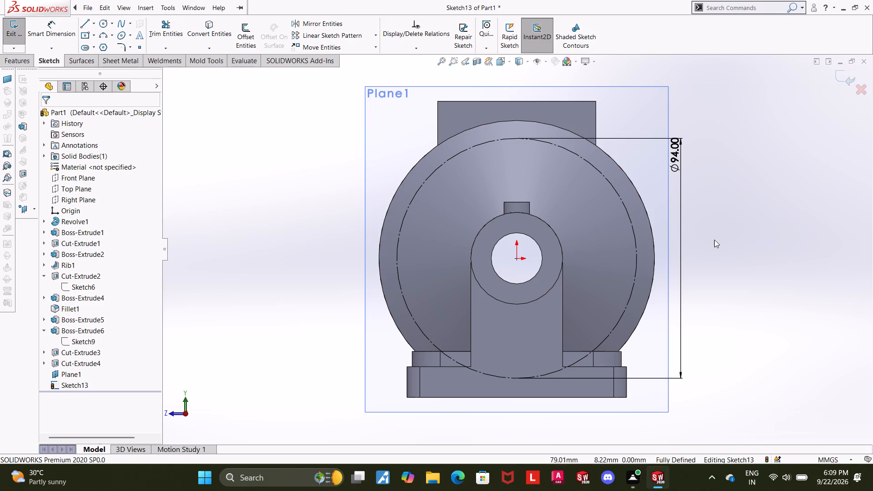
Sketch a centreline about 66 mm long from the origin diagonally down to the right, crossing the 94 mm construction circle.
click(94, 27)
click(96, 48)
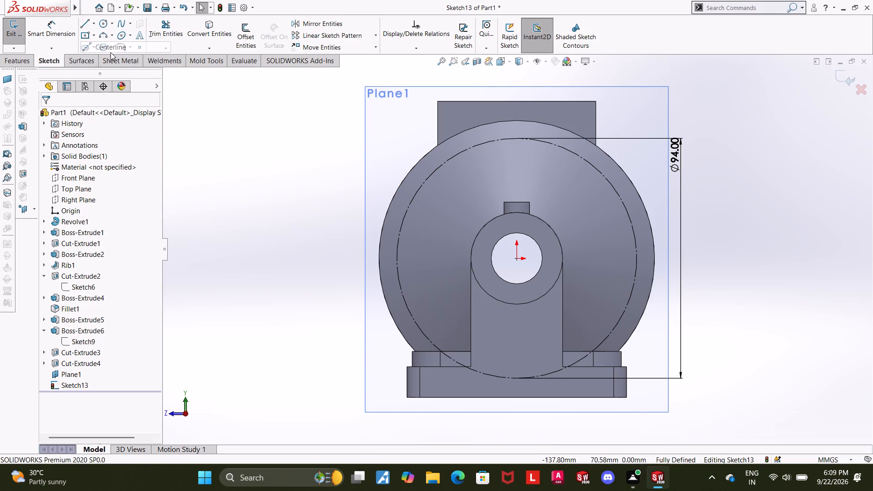
click(516, 260)
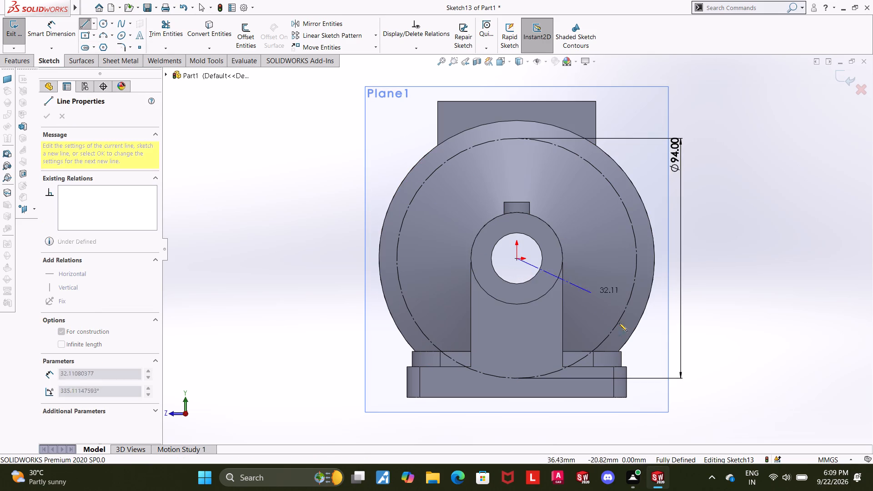
click(647, 364)
key(Escape)
key(Escape)
key(Escape)
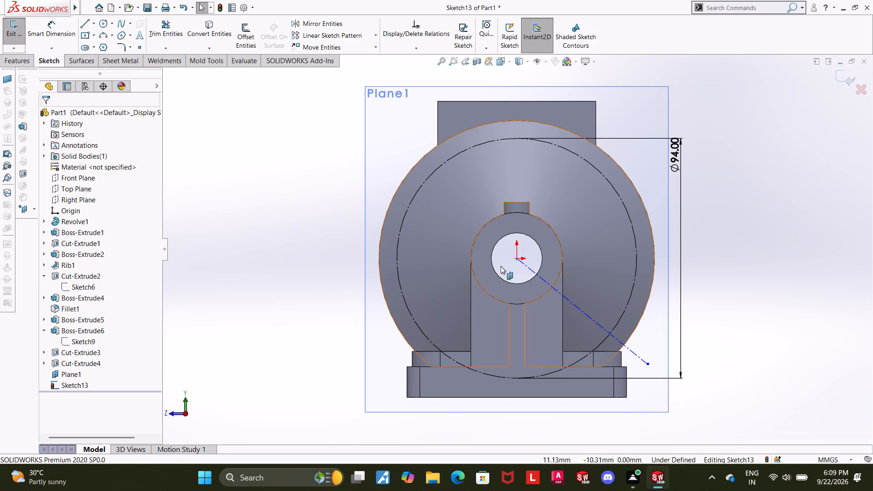
Sketch a circle where the diagonal centreline crosses the 94 mm construction circle and dimension its diameter to 5 mm.
click(102, 26)
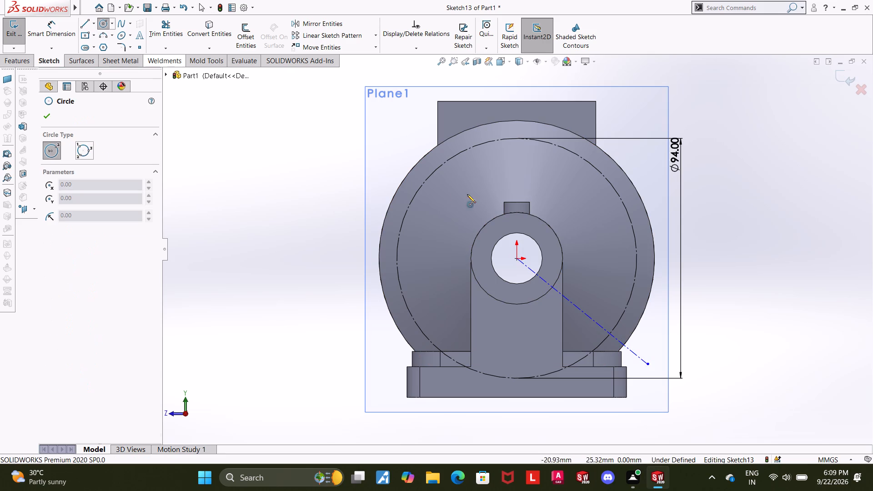
scroll(651, 368, down, 4)
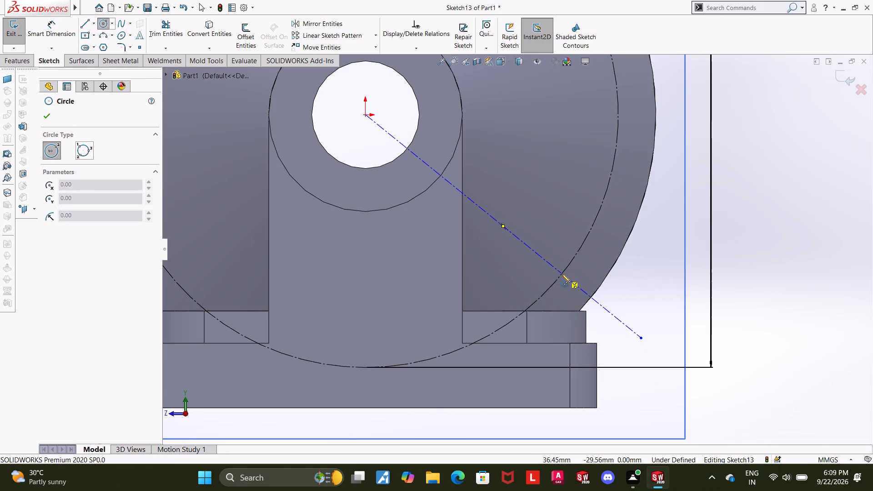
scroll(541, 273, down, 2)
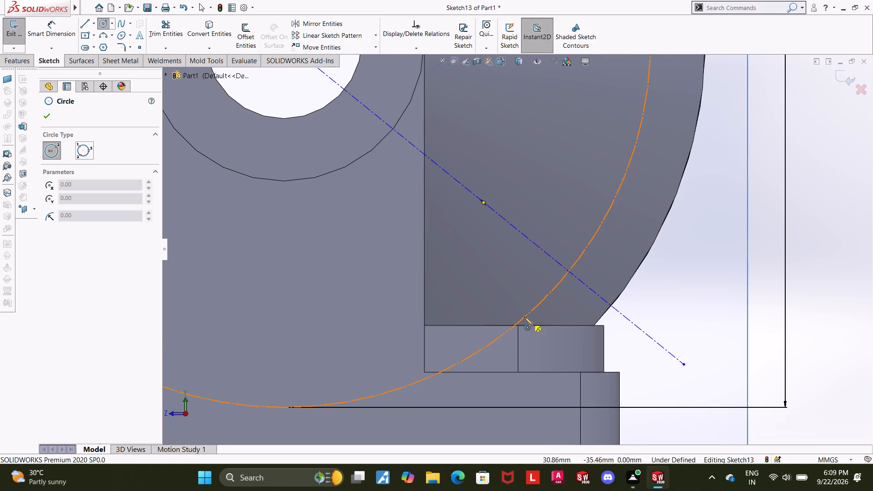
click(568, 271)
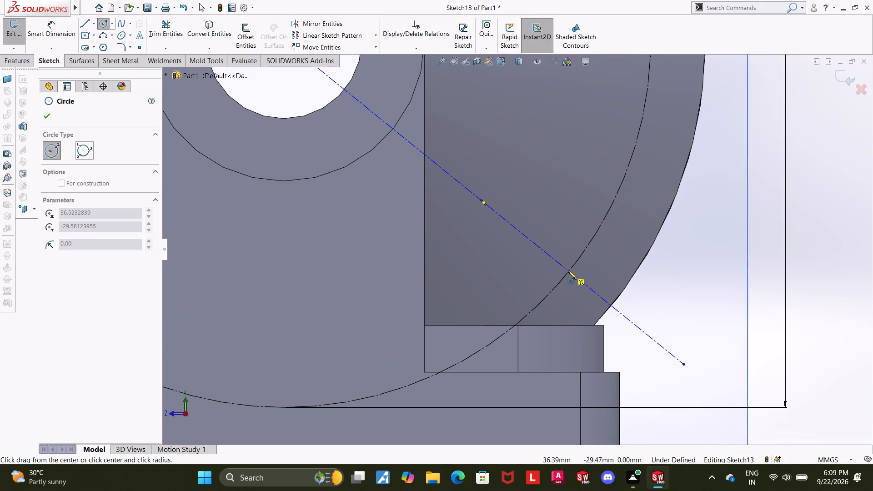
click(593, 255)
key(Escape)
key(Escape)
key(Escape)
click(64, 30)
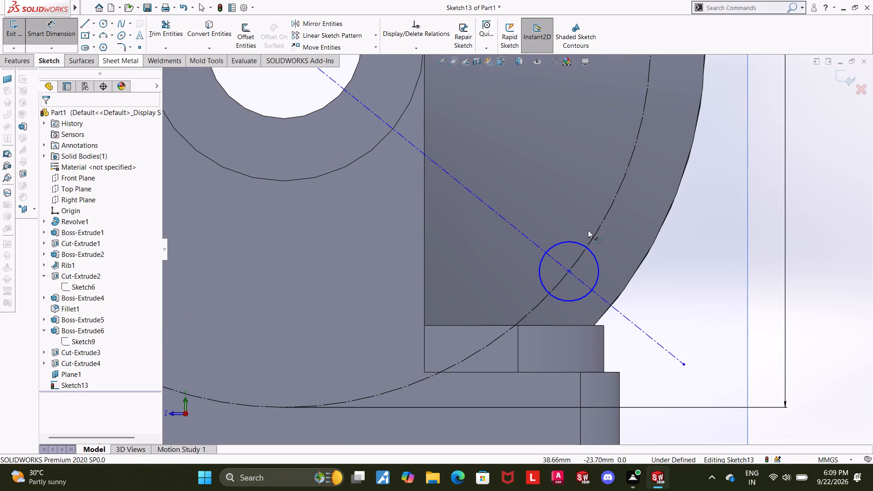
click(598, 265)
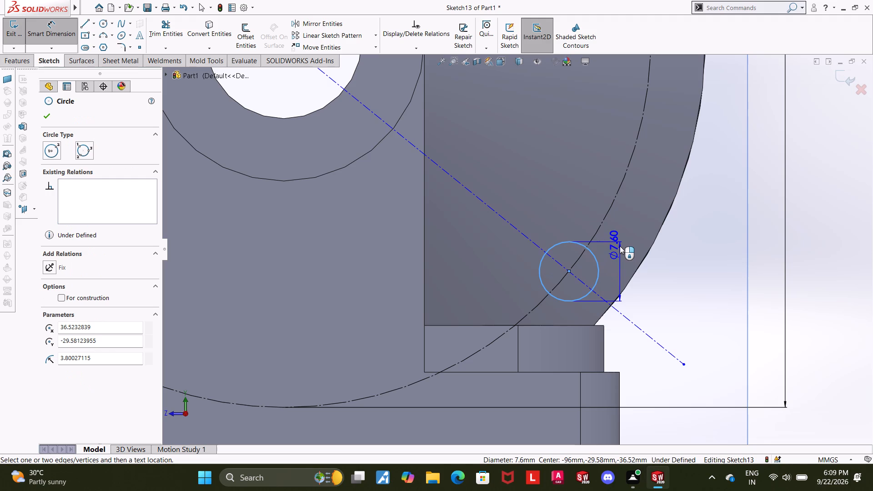
click(620, 246)
key(5)
key(Return)
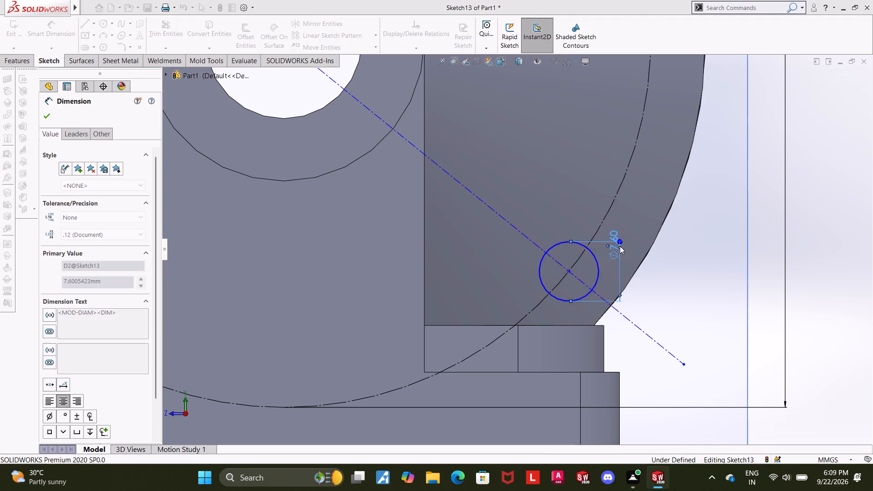
key(Escape)
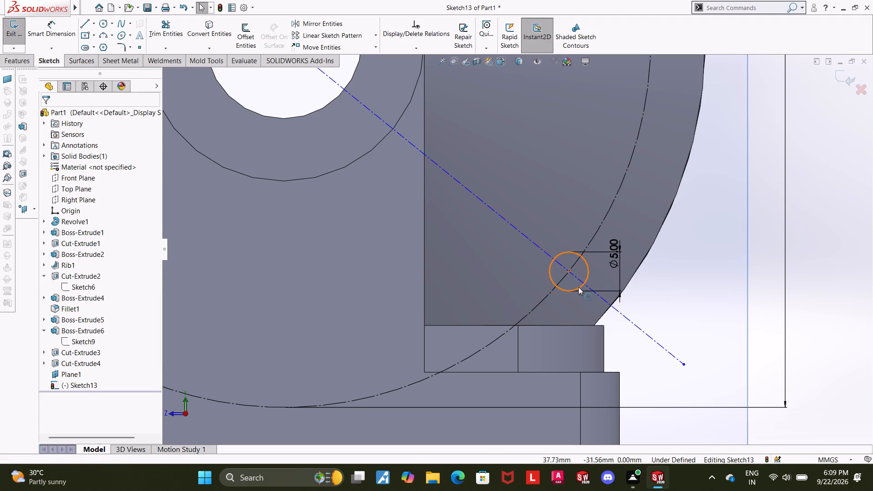
Make the 5 mm circle tangent to the horizontal top edge of the small block just below it.
click(578, 287)
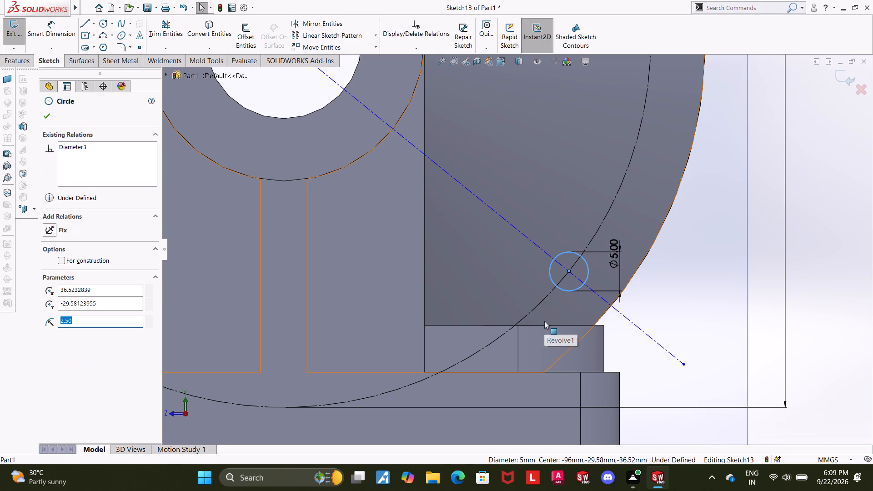
ctrl+click(546, 326)
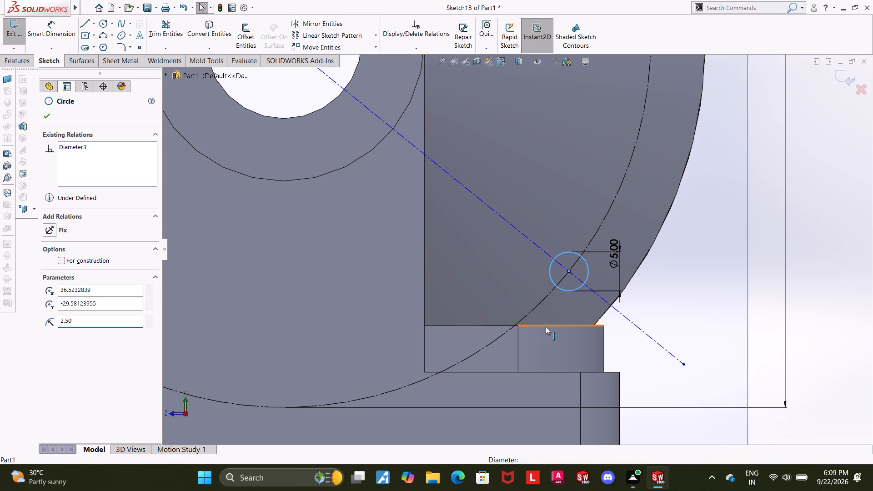
click(54, 276)
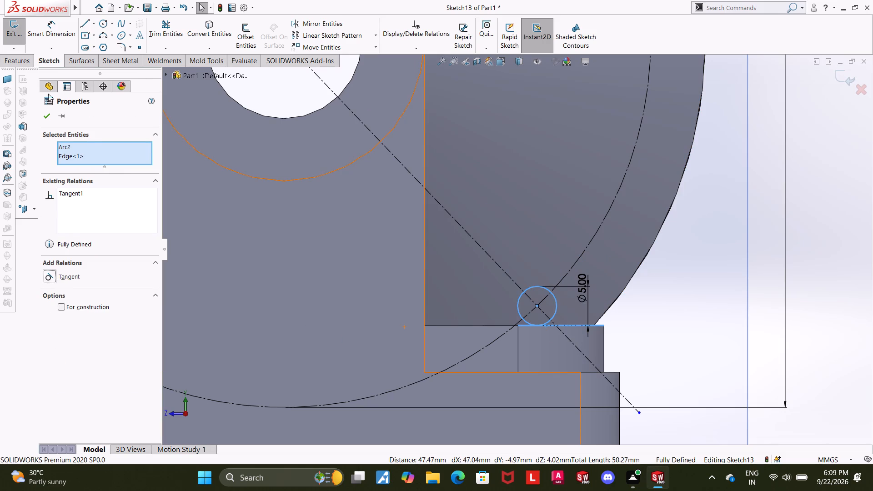
click(51, 111)
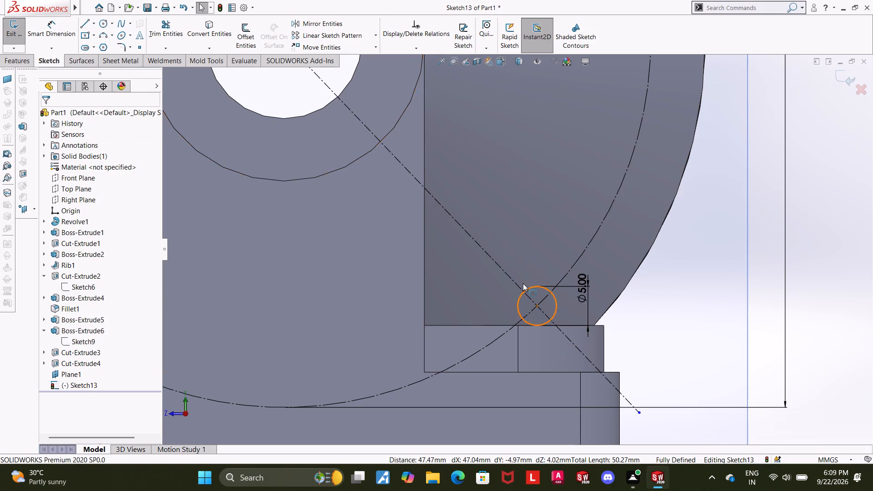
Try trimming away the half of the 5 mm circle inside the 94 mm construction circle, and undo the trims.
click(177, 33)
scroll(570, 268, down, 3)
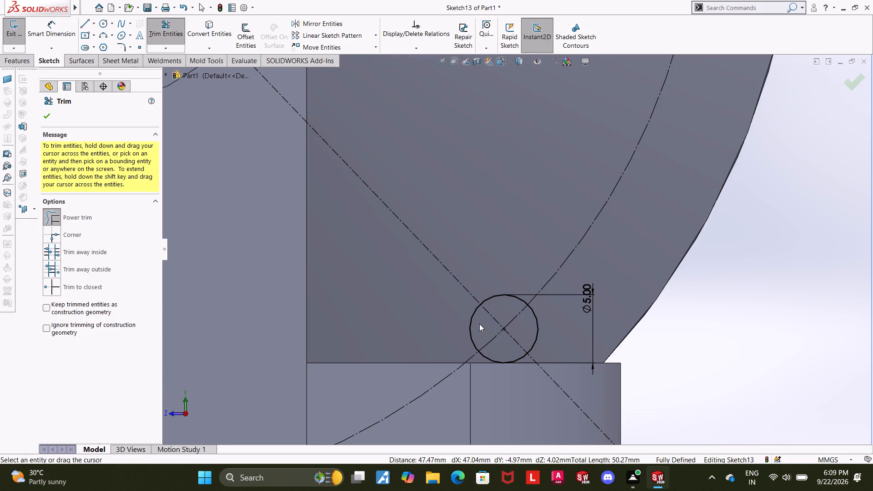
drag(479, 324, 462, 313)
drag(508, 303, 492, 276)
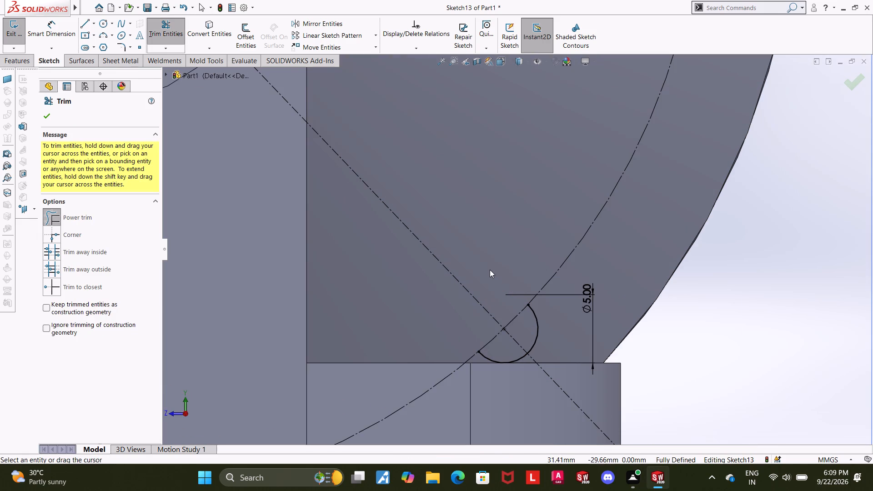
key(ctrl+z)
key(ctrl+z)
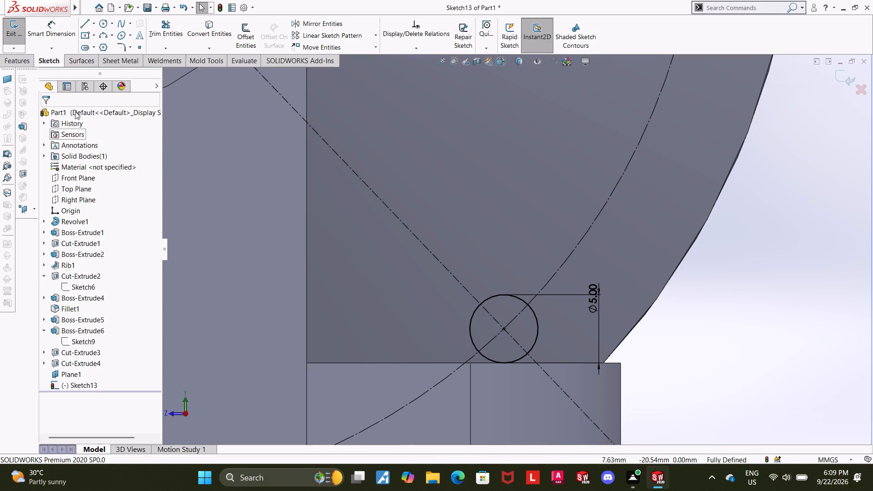
Sketch a circle concentric with the 5 mm circle and dimension its diameter to 12 mm.
click(103, 33)
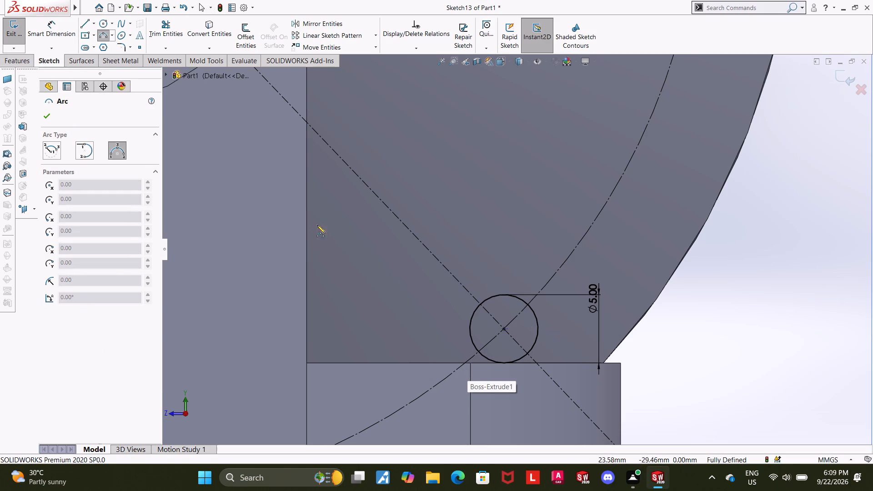
key(Escape)
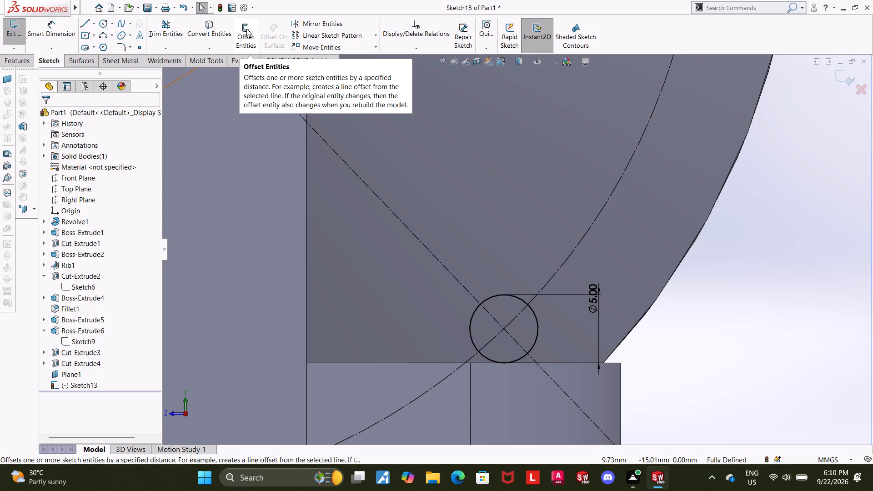
click(103, 24)
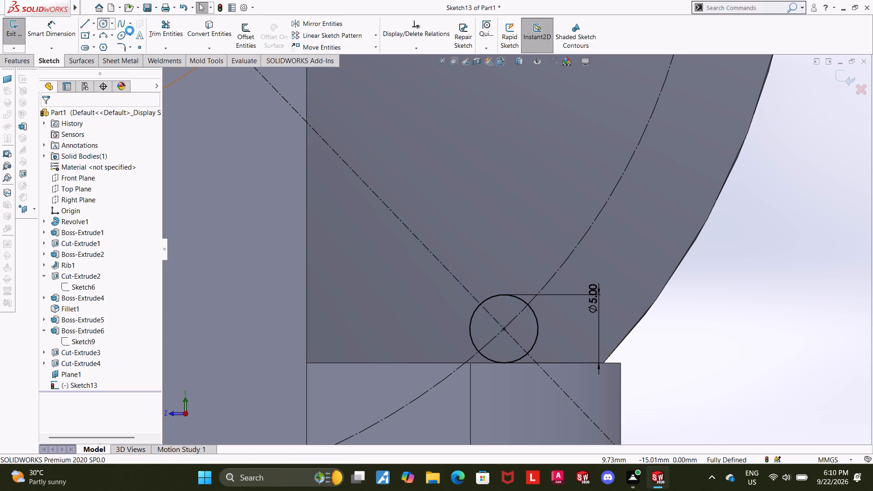
click(503, 329)
click(562, 275)
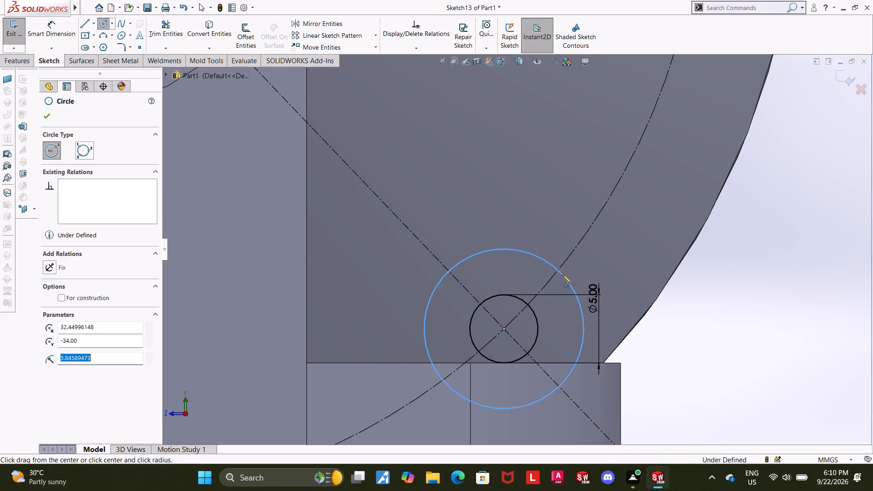
key(Escape)
click(61, 35)
click(495, 251)
click(496, 229)
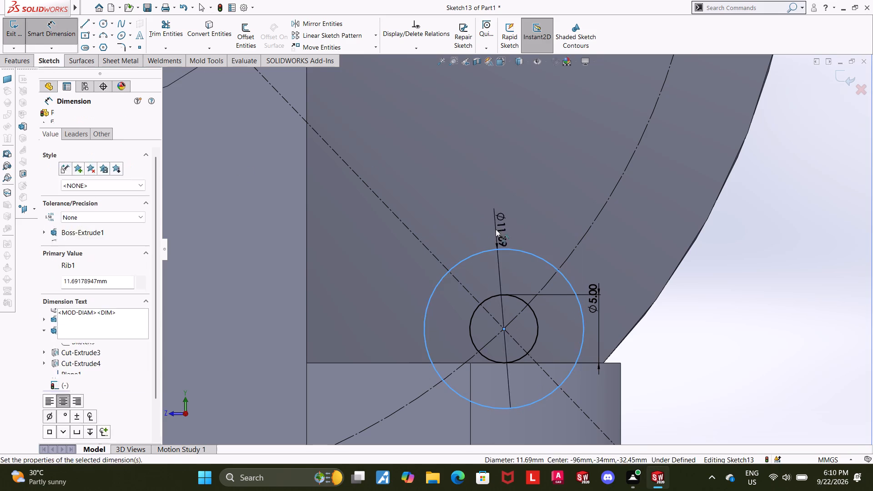
text(12)
key(Return)
key(Escape)
key(Escape)
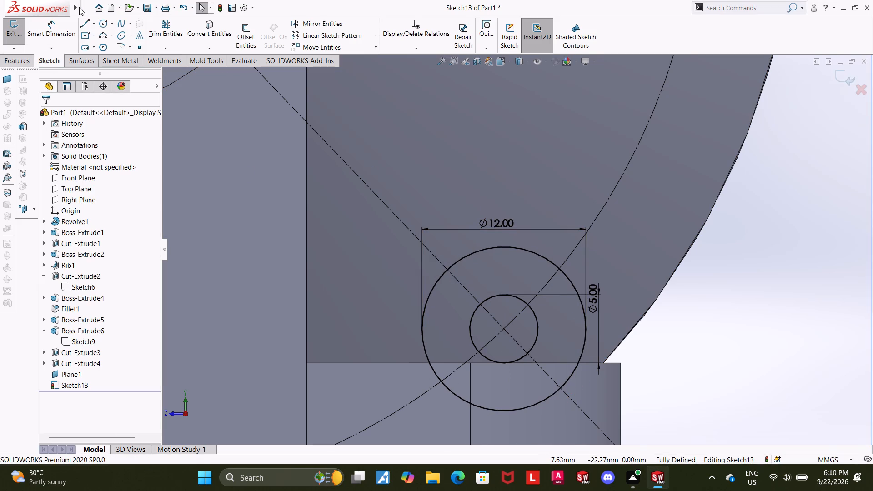
Sketch two lines about 16 mm long, running inward along each side of the centreline from the 12 mm circle's crossings with the 94 mm circle.
click(86, 27)
key(Escape)
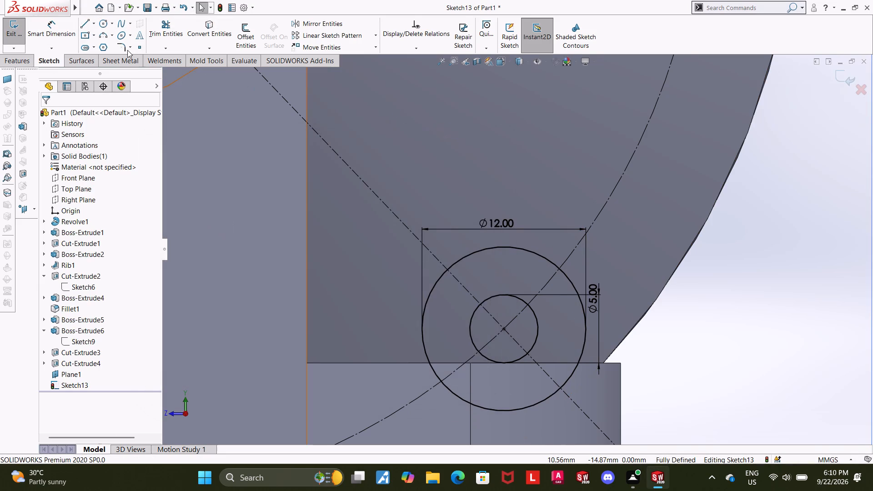
click(83, 26)
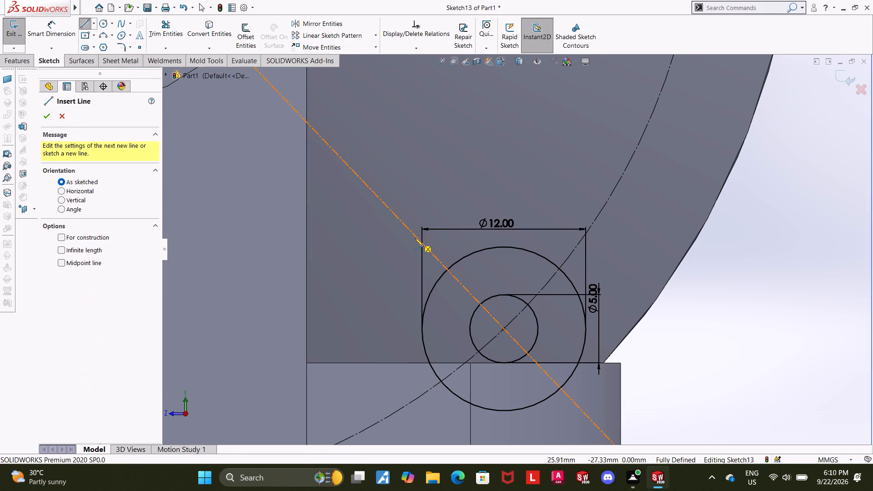
click(442, 381)
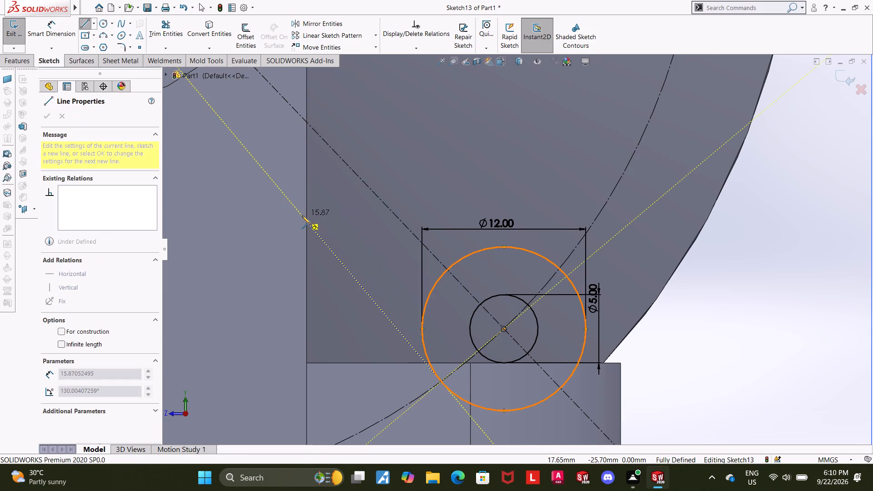
click(302, 215)
key(Escape)
key(Escape)
click(84, 26)
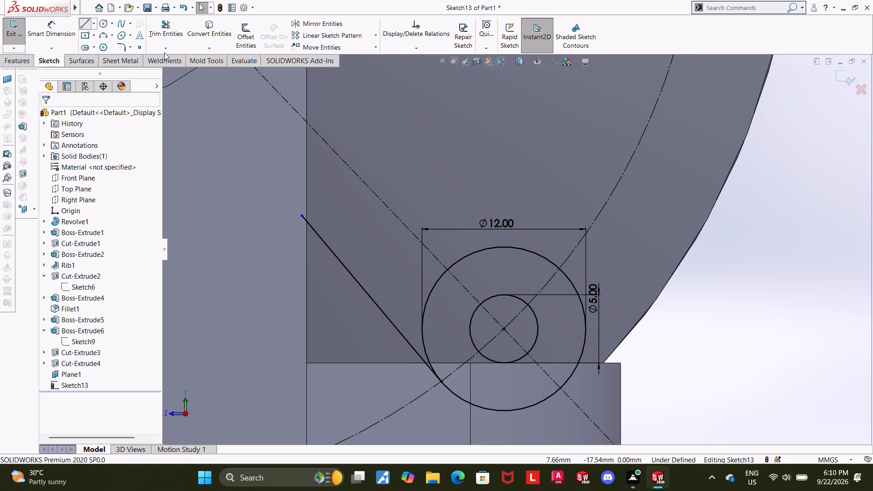
click(559, 268)
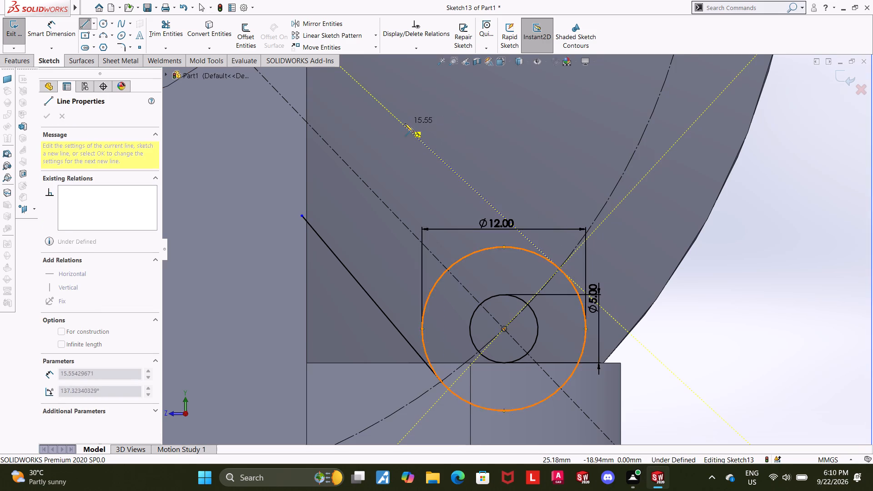
click(405, 123)
key(Escape)
key(Escape)
key(Escape)
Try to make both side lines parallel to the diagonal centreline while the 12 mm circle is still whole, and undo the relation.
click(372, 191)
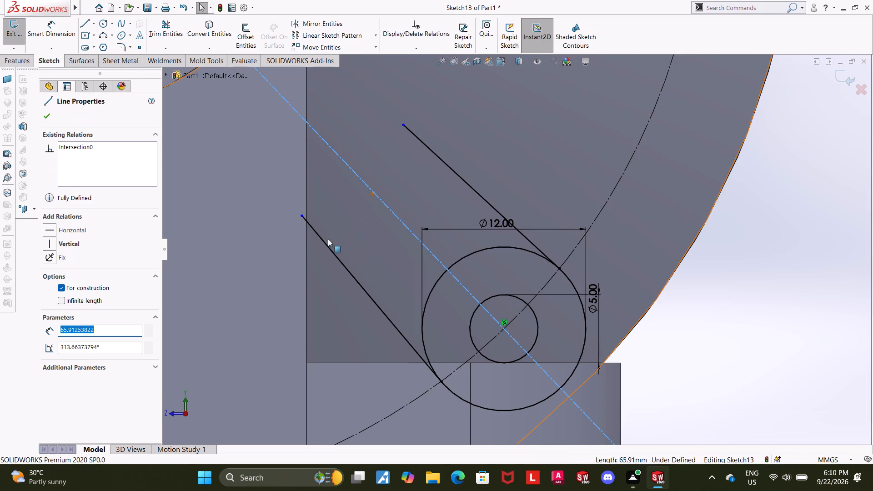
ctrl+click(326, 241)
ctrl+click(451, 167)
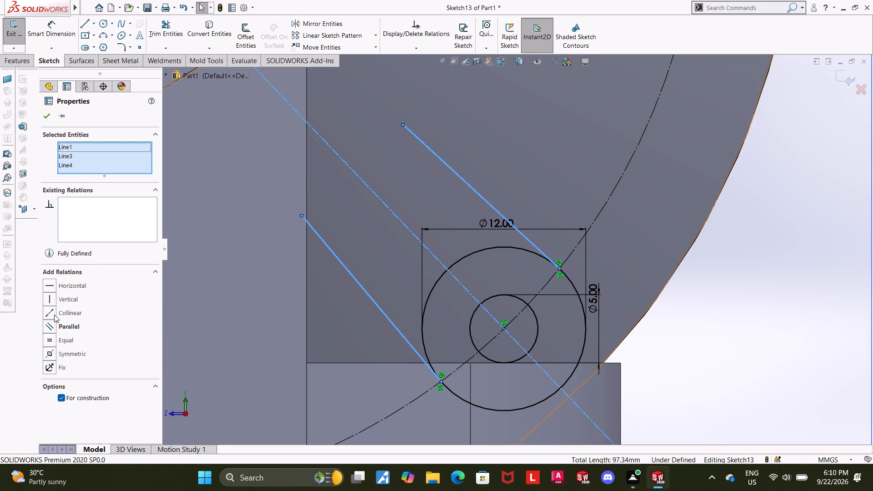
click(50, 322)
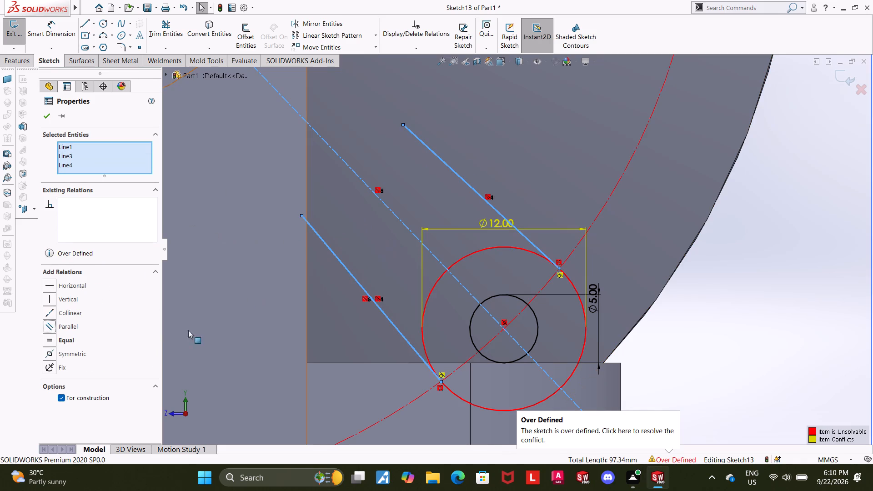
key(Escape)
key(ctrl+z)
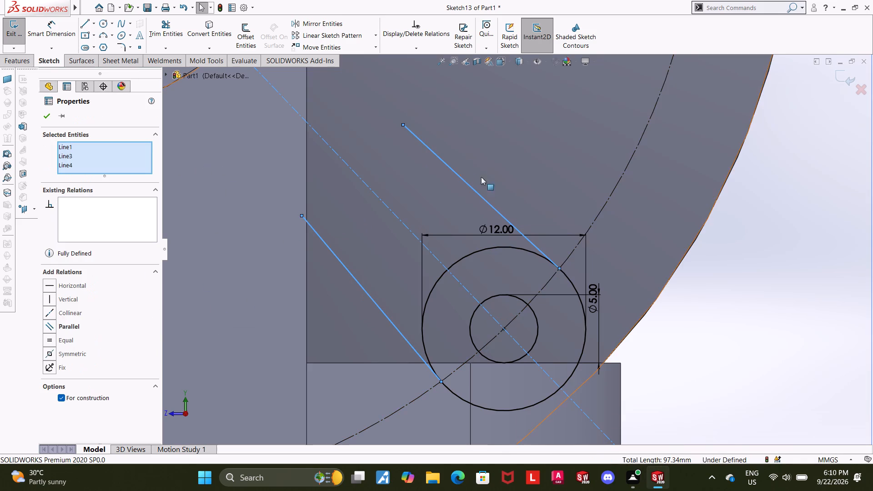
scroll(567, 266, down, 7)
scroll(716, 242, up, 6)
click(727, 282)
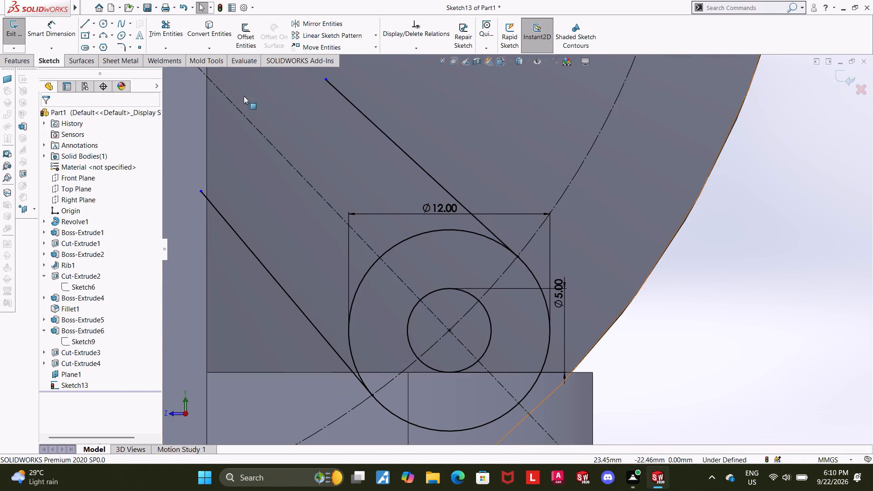
Trim away the inner part of the 12 mm circle between the two side lines, keeping the outer arc.
click(179, 29)
drag(362, 310, 330, 277)
drag(458, 241, 439, 214)
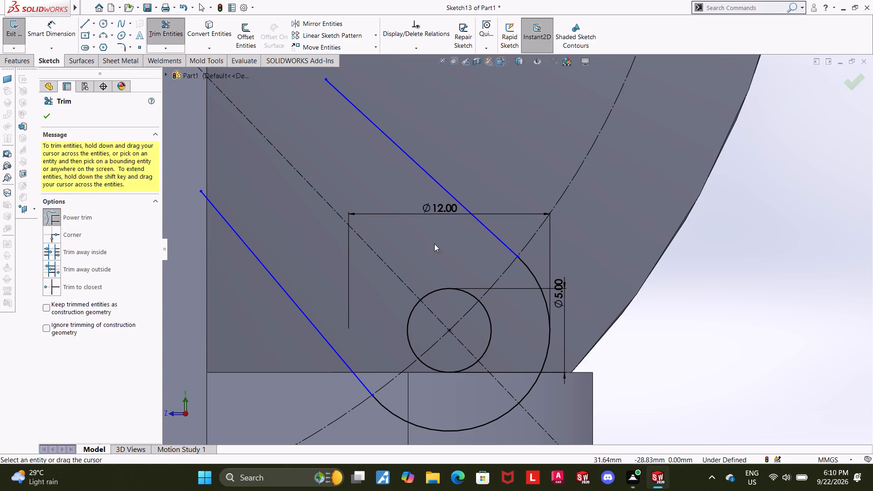
key(Escape)
key(Escape)
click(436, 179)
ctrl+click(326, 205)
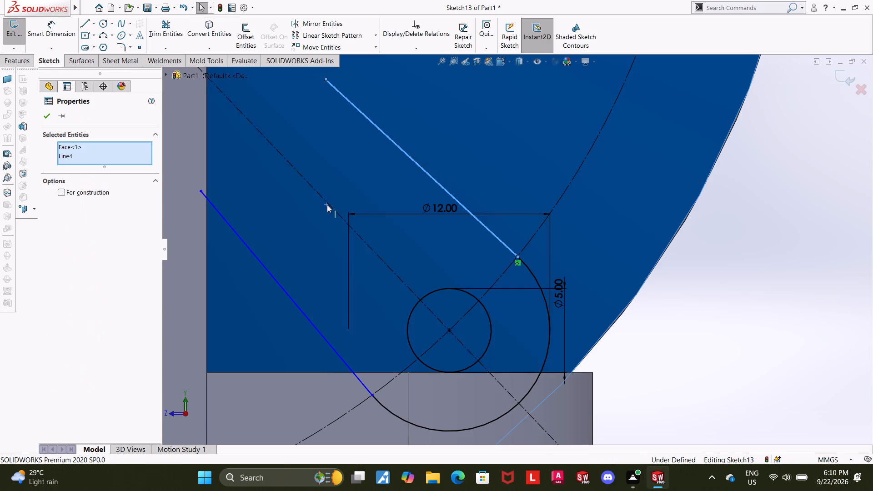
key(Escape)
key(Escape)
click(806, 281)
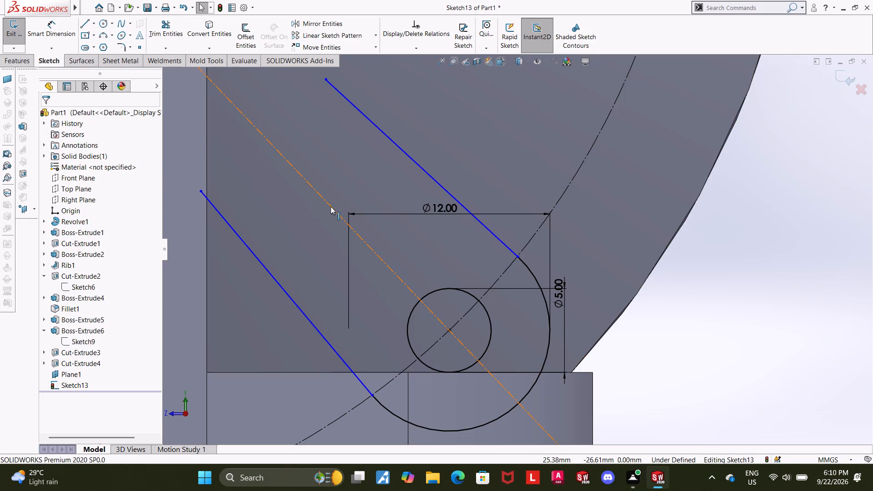
Make both side lines parallel to the diagonal centreline.
ctrl+click(331, 206)
ctrl+click(246, 244)
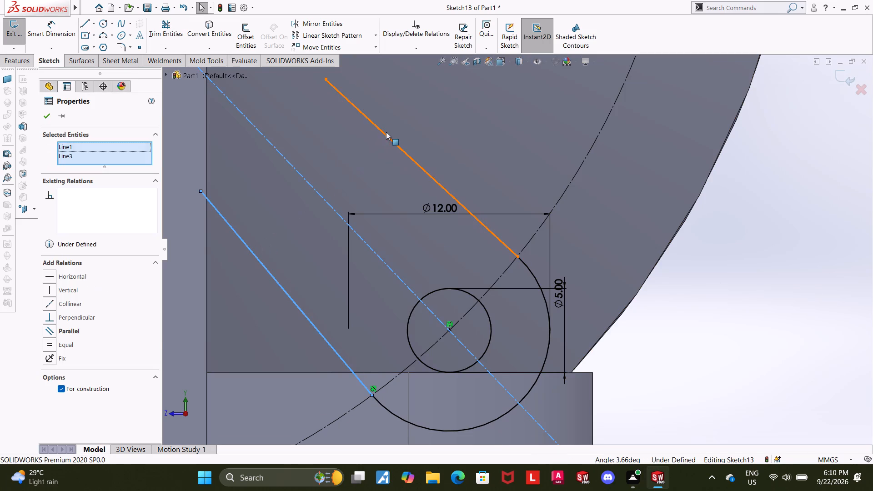
ctrl+click(386, 135)
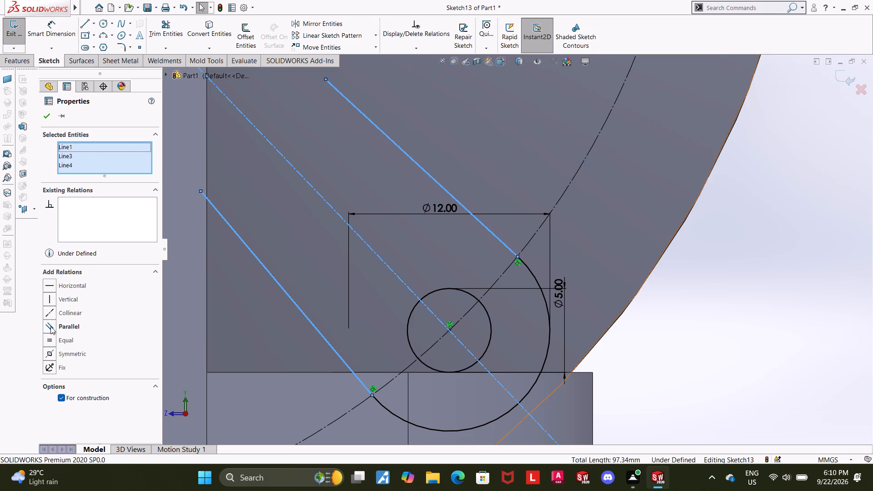
click(50, 326)
click(43, 116)
Close the profile with a line about 12 mm long joining the free inner ends of the two side lines.
scroll(831, 313, up, 2)
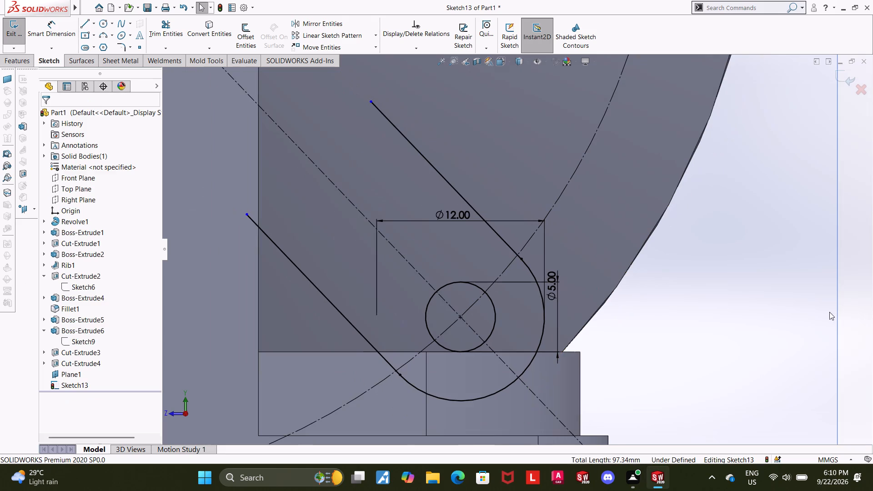
click(88, 20)
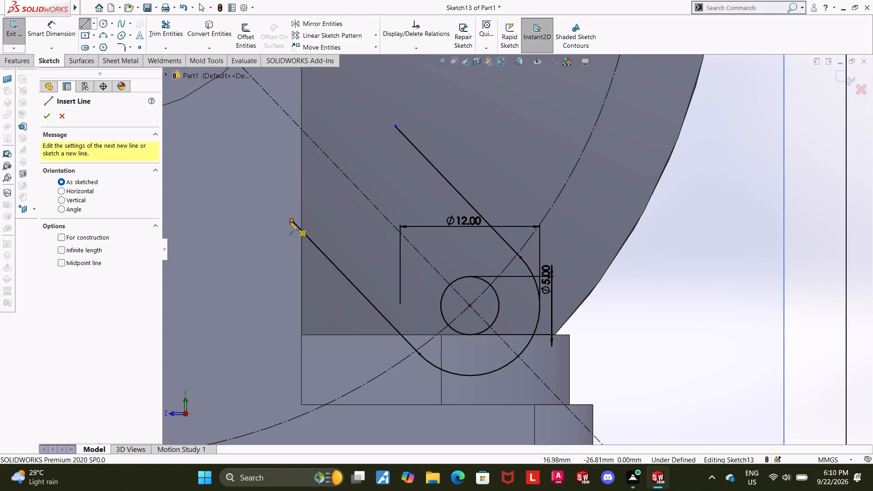
click(290, 221)
click(394, 126)
key(Escape)
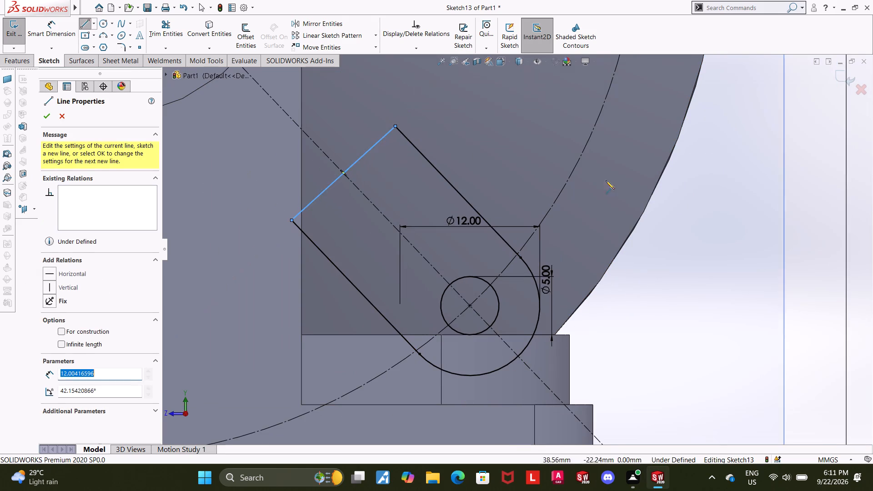
key(Escape)
key(Escape)
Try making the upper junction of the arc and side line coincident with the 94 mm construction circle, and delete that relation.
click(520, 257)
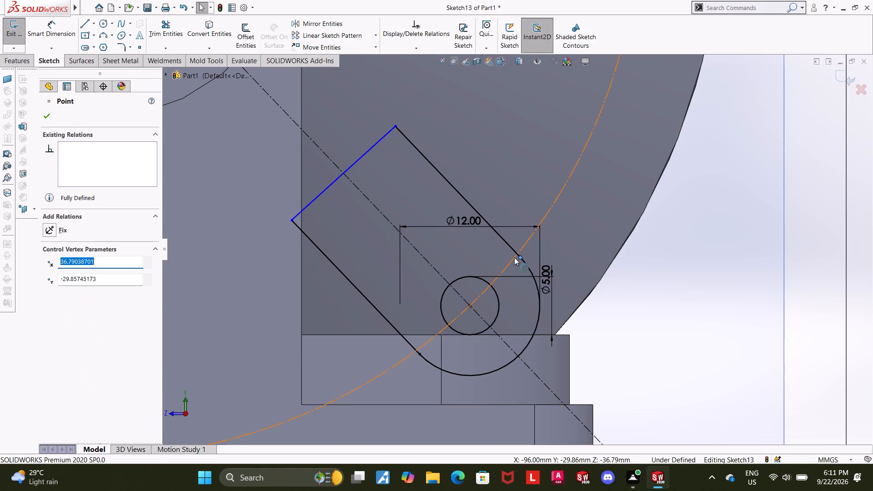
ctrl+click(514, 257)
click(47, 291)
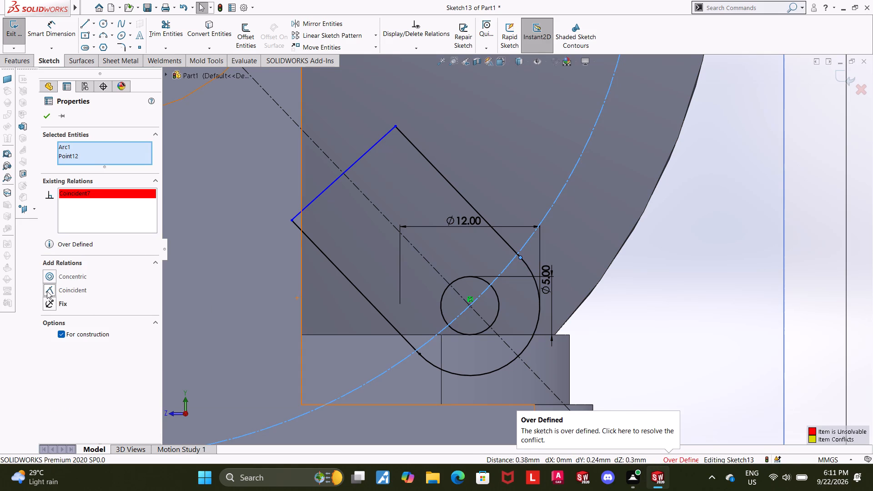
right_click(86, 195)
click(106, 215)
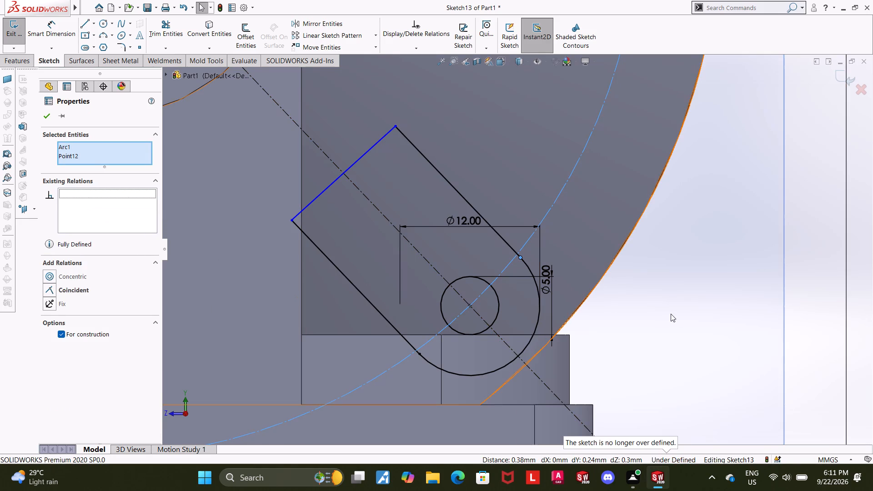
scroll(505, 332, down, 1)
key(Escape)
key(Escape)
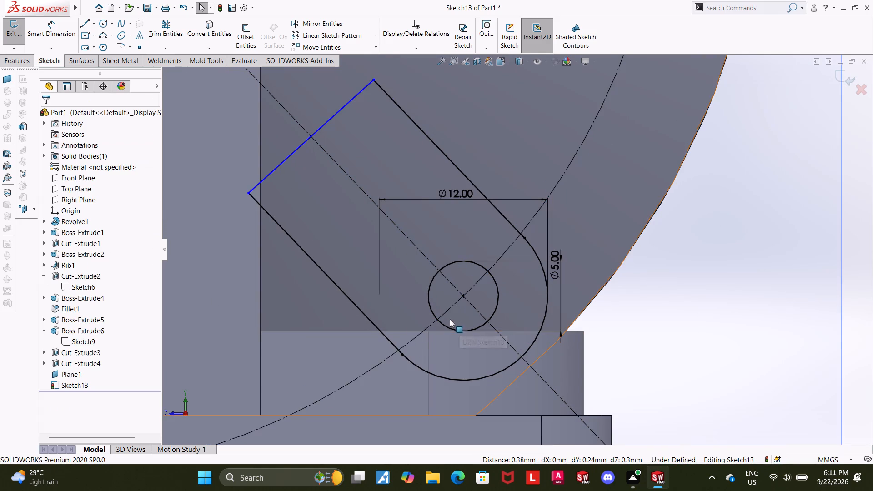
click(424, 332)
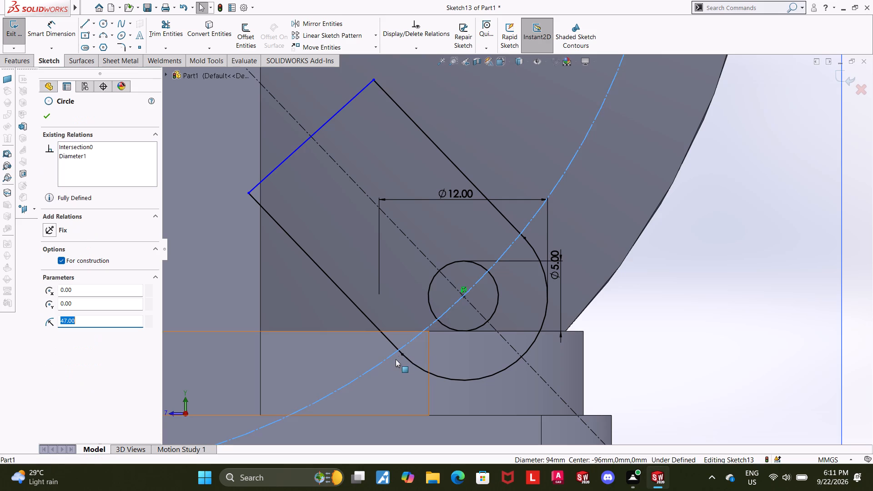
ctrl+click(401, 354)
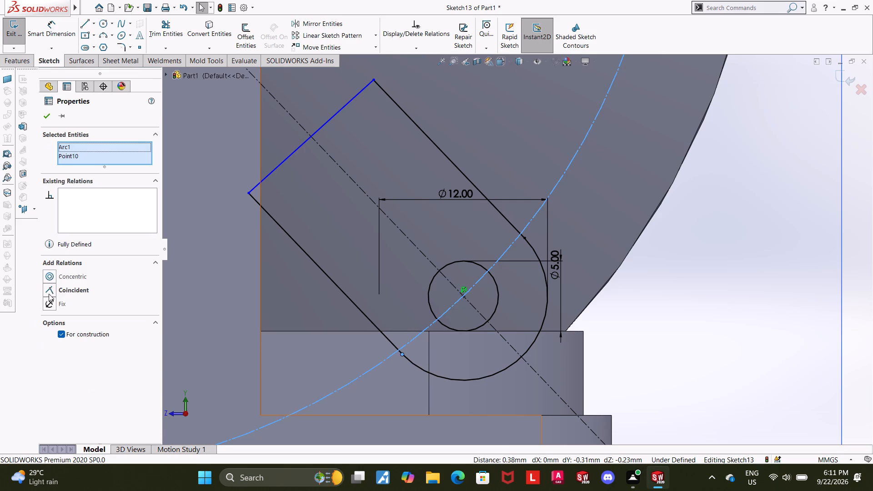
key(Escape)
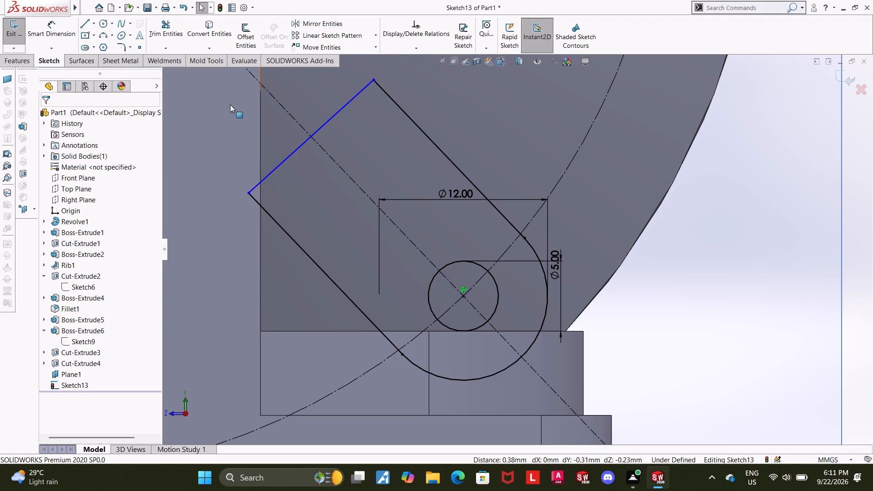
Dimension the distance from the closing inner line to the 5 mm hole's centre as 10.5 mm.
click(59, 26)
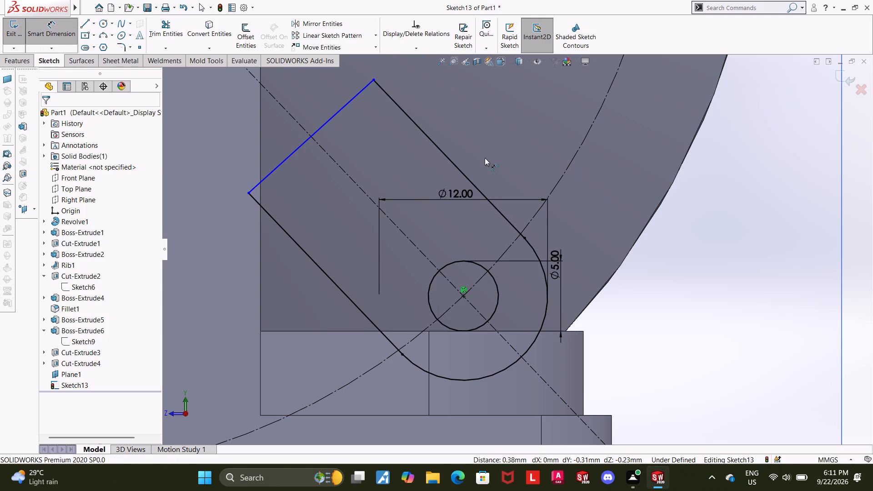
click(336, 116)
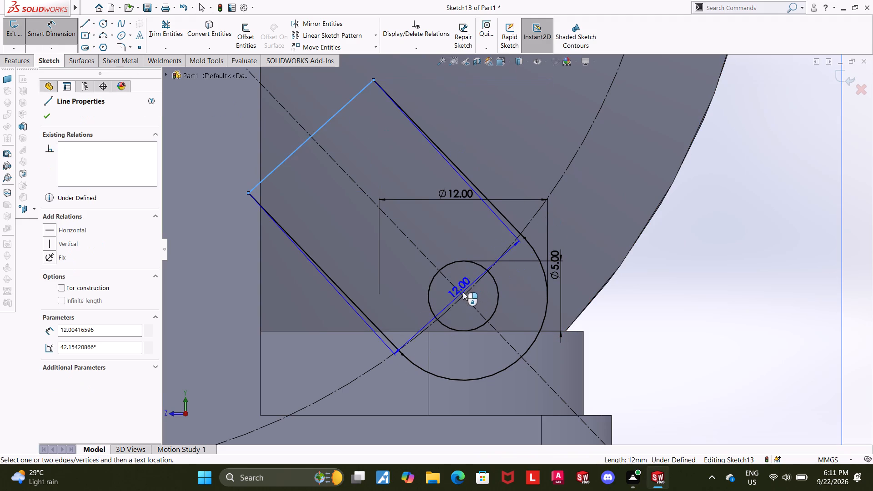
click(464, 296)
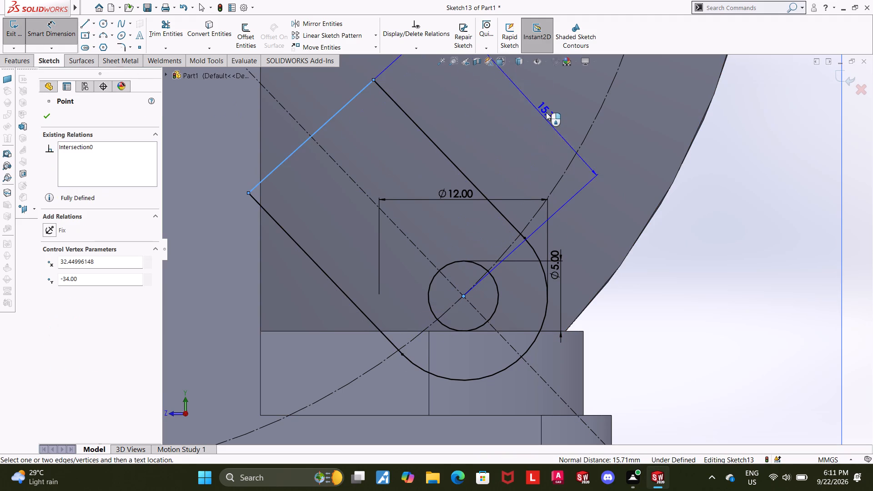
scroll(552, 113, up, 3)
click(546, 132)
text(10.5)
key(Return)
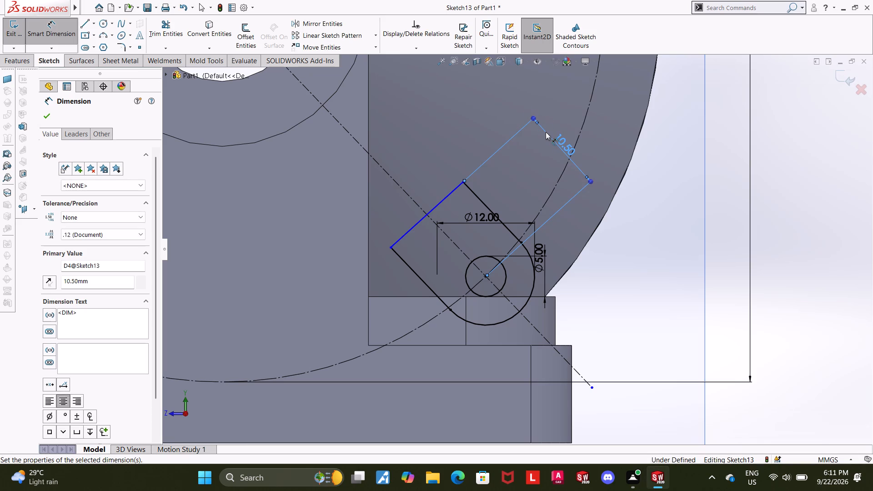
click(687, 180)
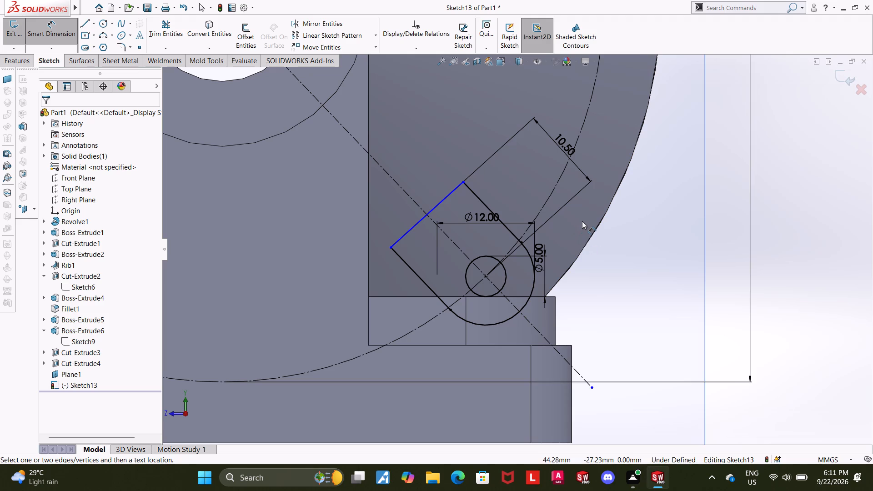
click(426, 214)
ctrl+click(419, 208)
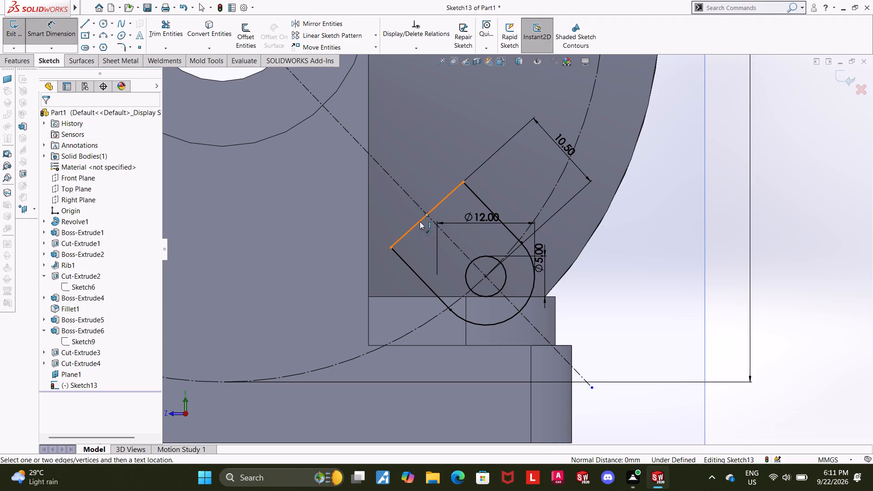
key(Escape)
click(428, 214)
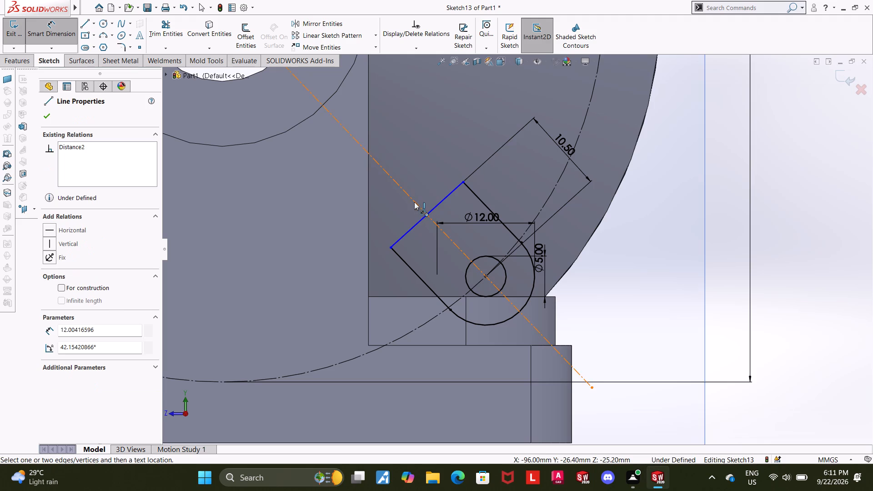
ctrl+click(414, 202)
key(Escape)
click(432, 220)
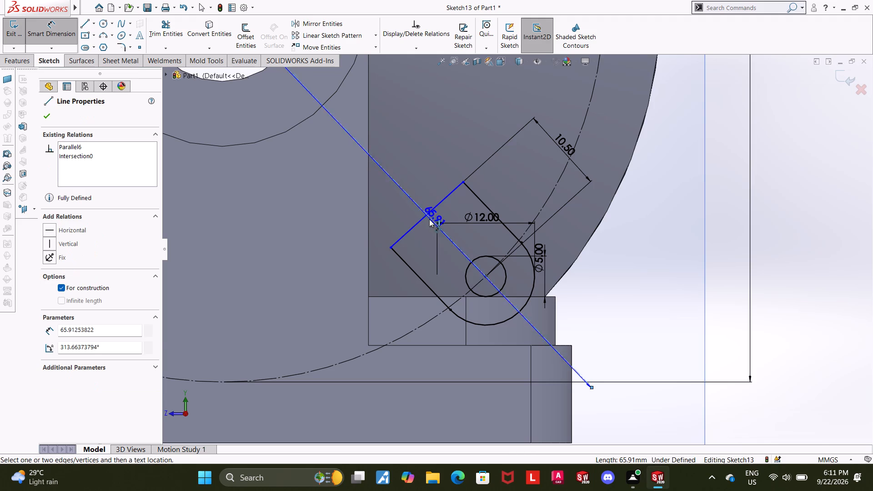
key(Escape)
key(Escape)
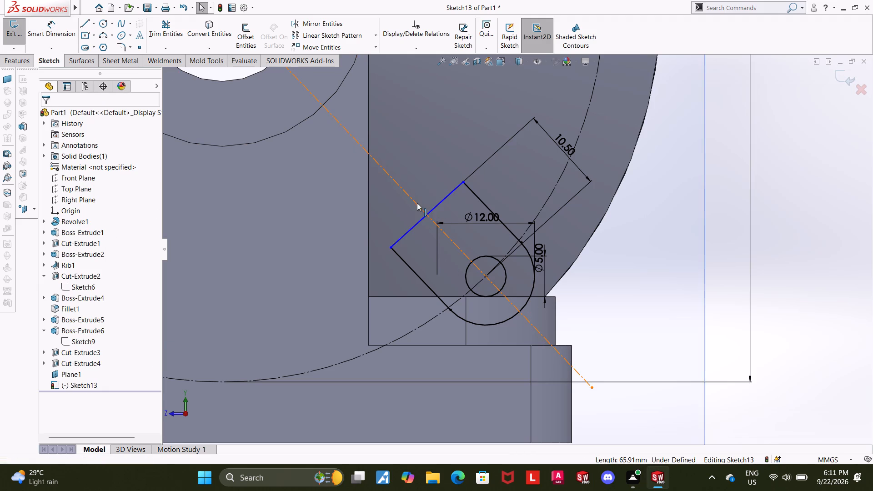
Make the closing line's midpoint coincident with the diagonal centreline.
click(417, 203)
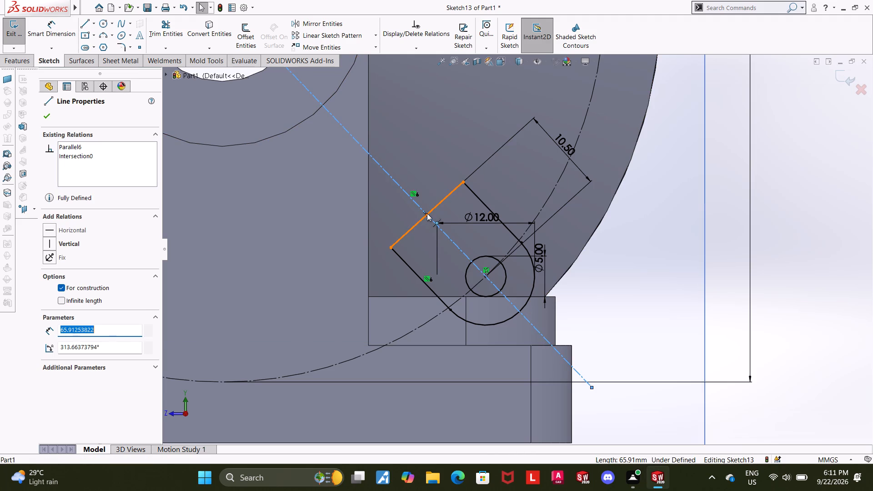
ctrl+click(427, 213)
click(49, 291)
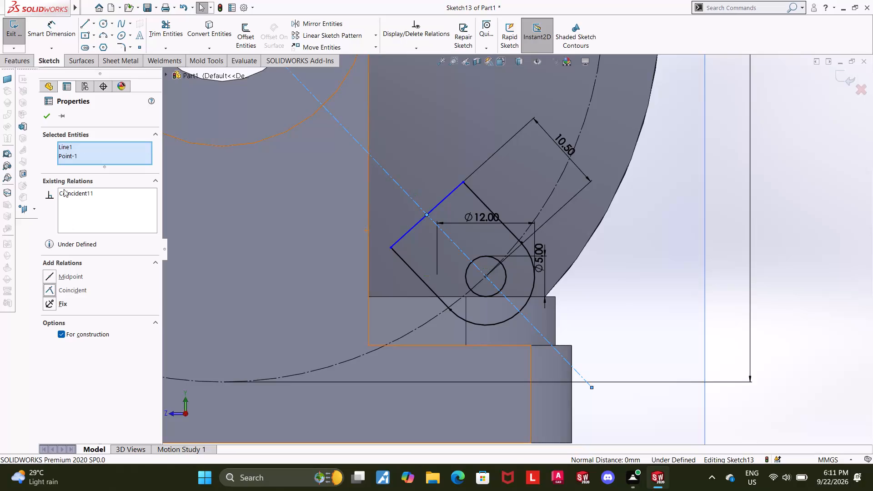
click(47, 120)
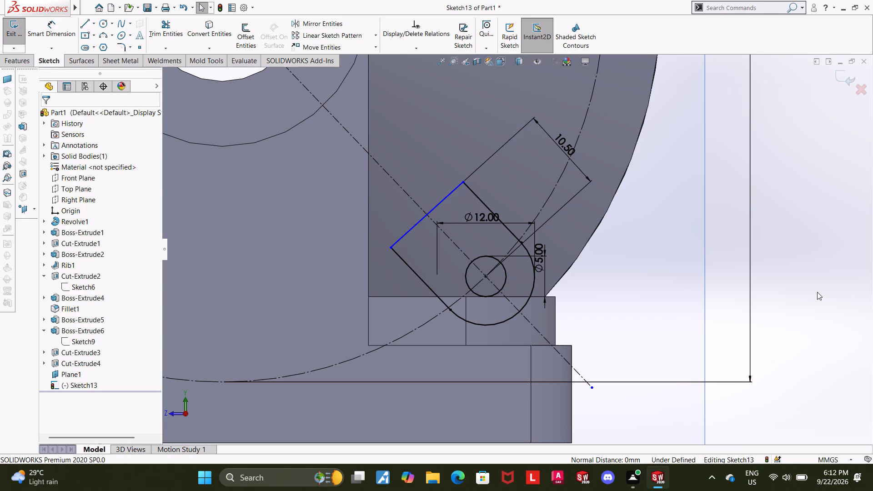
click(840, 256)
Make the closing inner line perpendicular to the diagonal centreline.
scroll(792, 258, up, 3)
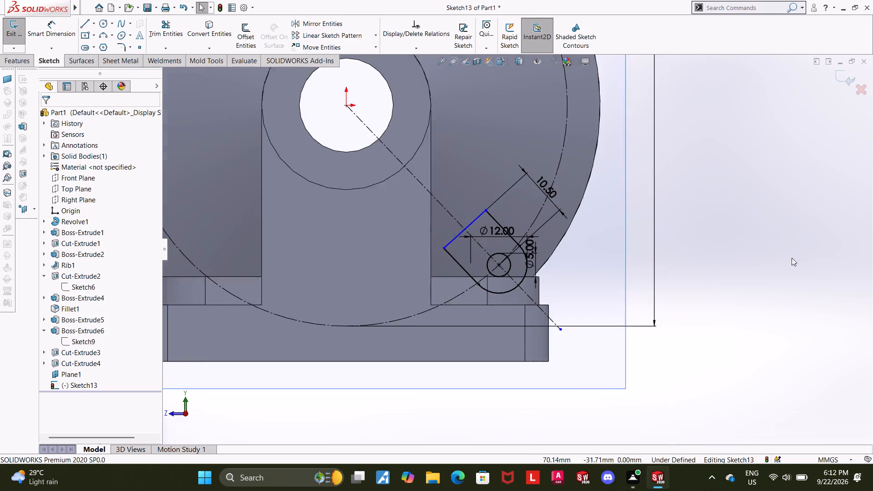
scroll(792, 258, up, 1)
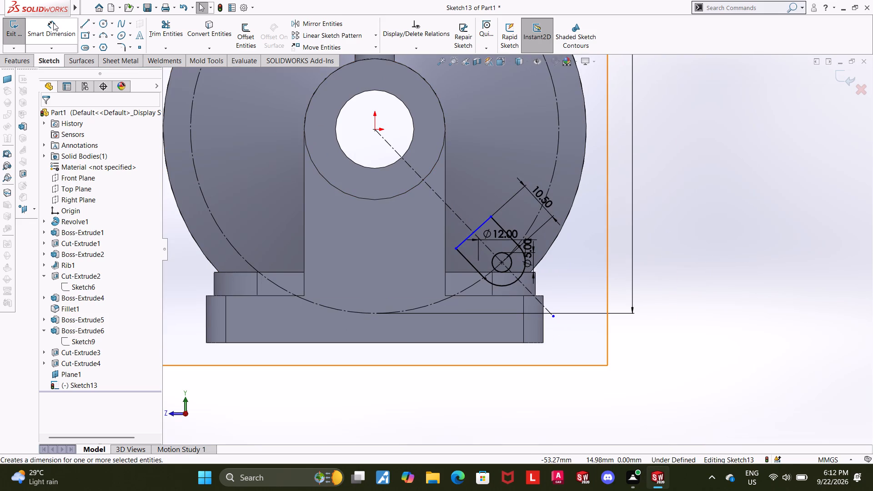
scroll(442, 210, down, 6)
key(Escape)
click(548, 272)
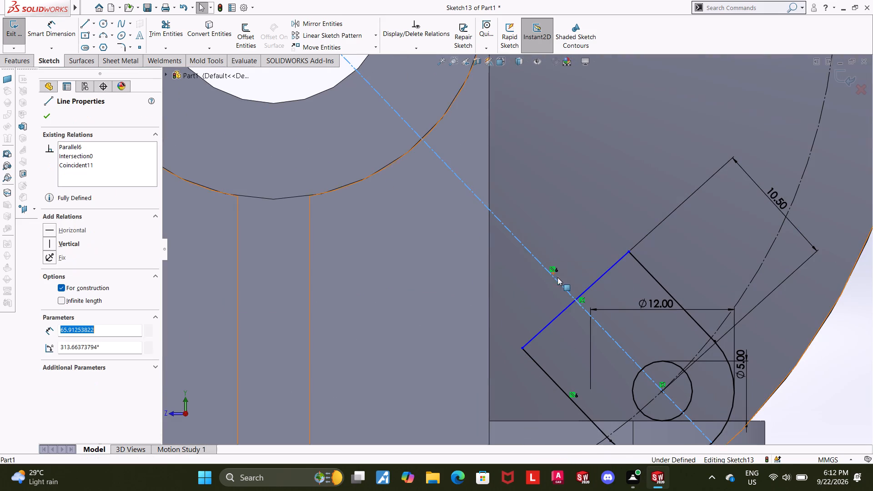
ctrl+click(585, 293)
click(52, 320)
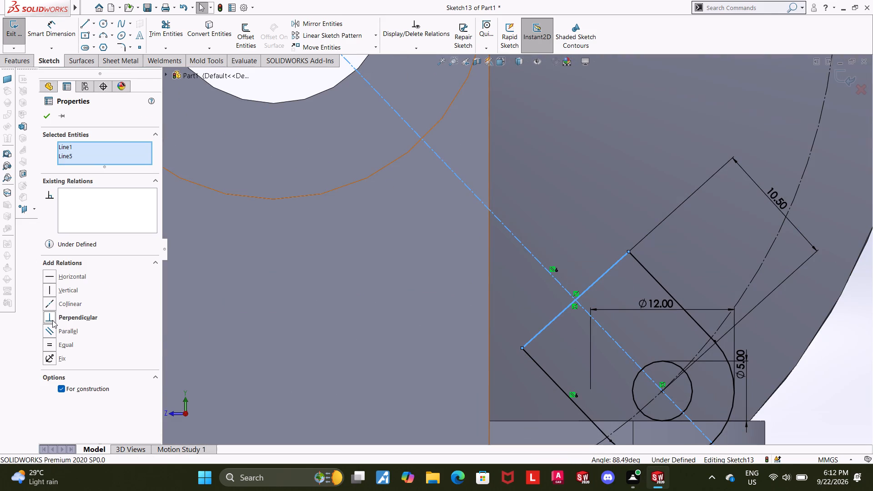
click(48, 115)
scroll(400, 225, up, 7)
click(762, 285)
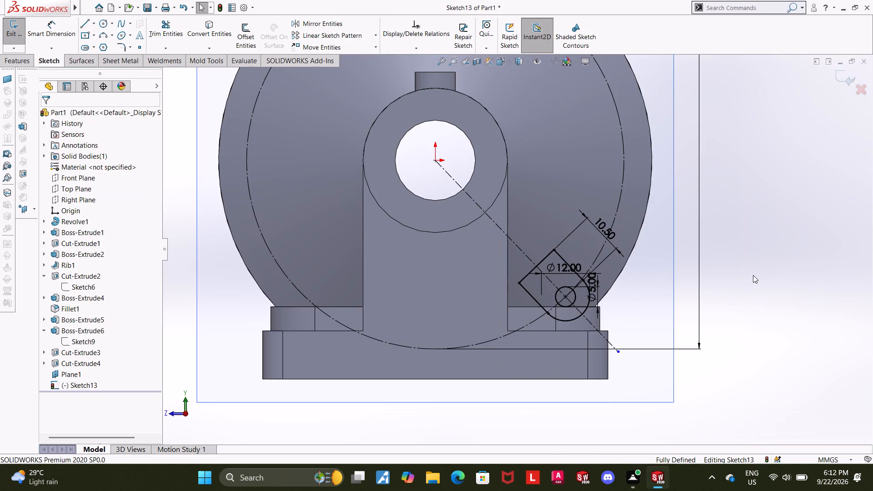
click(769, 258)
Check the lug profile around the 5 mm hole and exit the sketch.
scroll(547, 311, down, 7)
scroll(601, 220, down, 6)
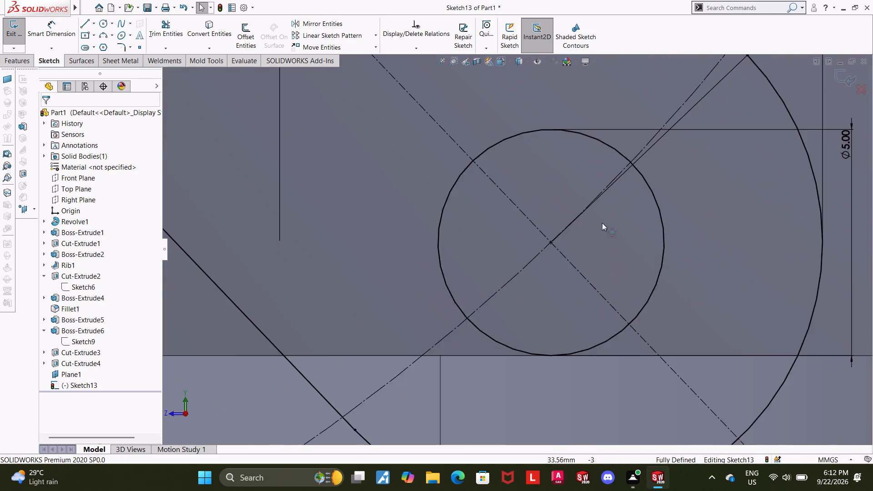
scroll(605, 237, up, 13)
scroll(785, 244, up, 2)
click(765, 239)
scroll(746, 239, up, 3)
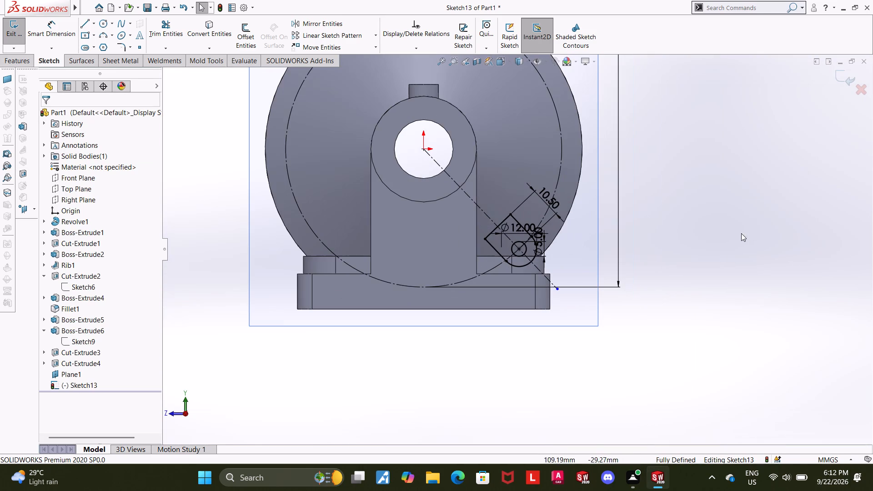
click(841, 76)
click(756, 149)
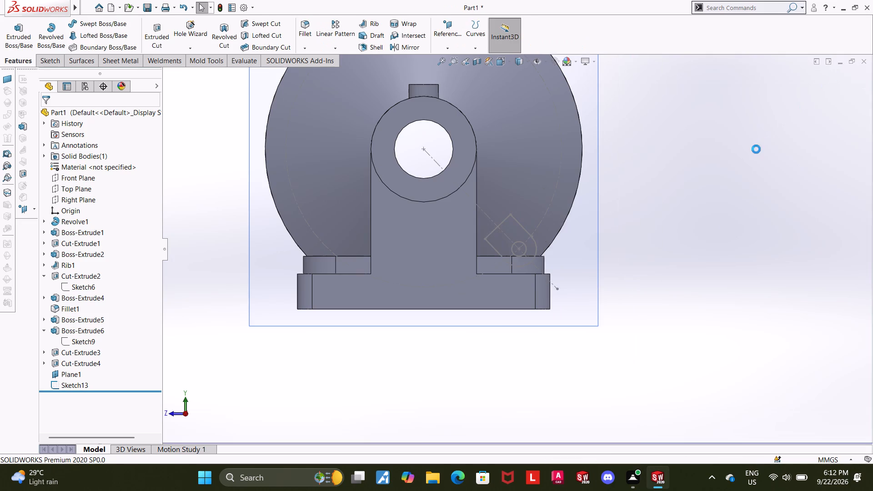
Start a boss extrusion from the lug sketch, Sketch13, and inspect its preview against the flared body.
middle_drag(741, 155, 728, 160)
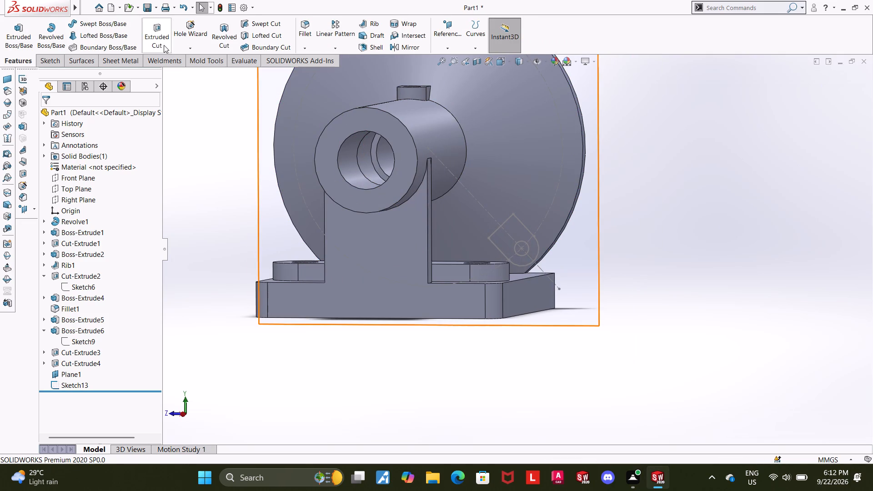
click(18, 36)
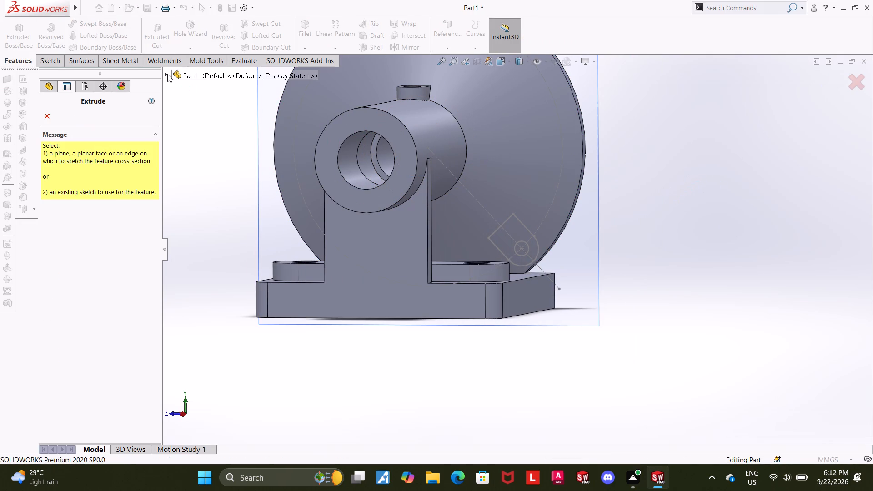
click(167, 74)
click(195, 329)
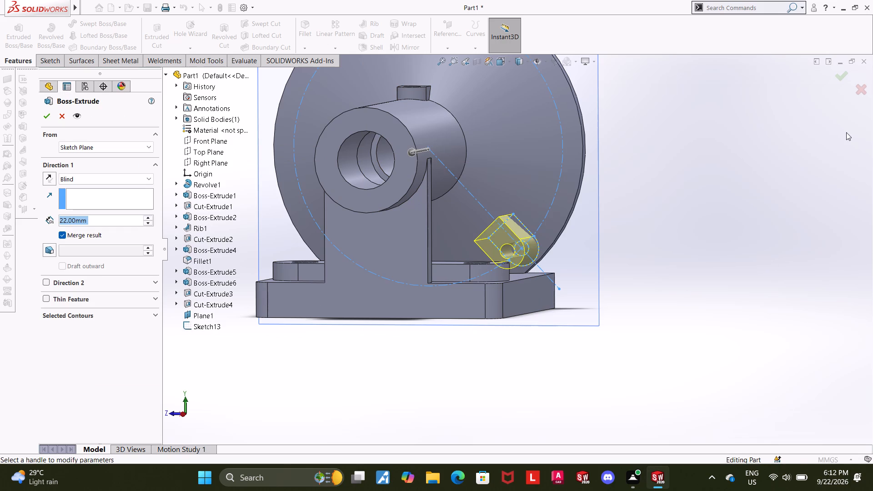
middle_drag(776, 155, 717, 184)
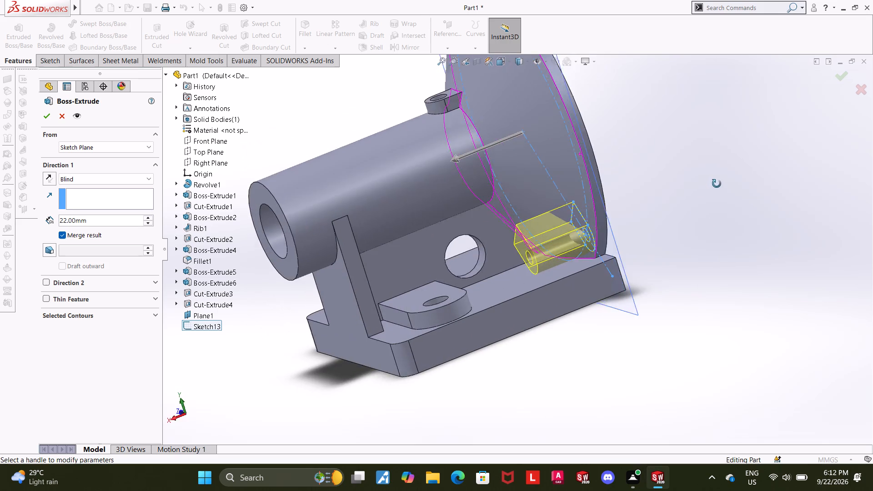
middle_drag(717, 184, 736, 171)
middle_drag(732, 175, 743, 173)
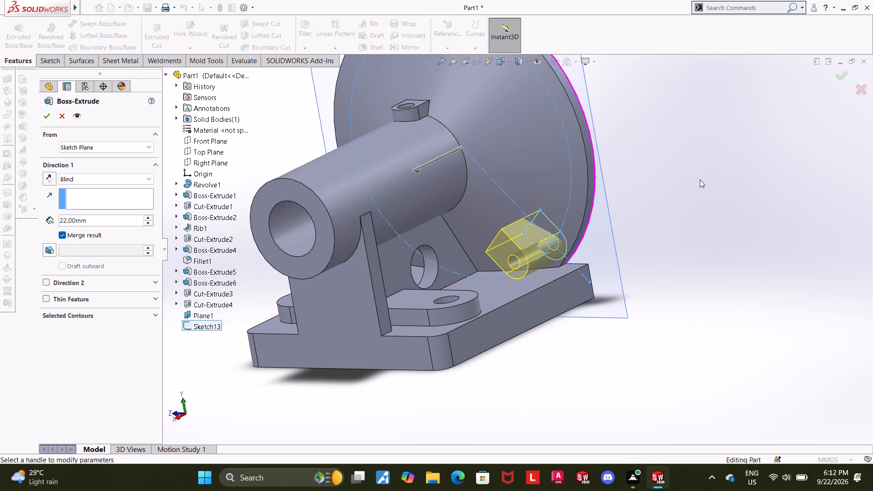
middle_drag(702, 184, 712, 186)
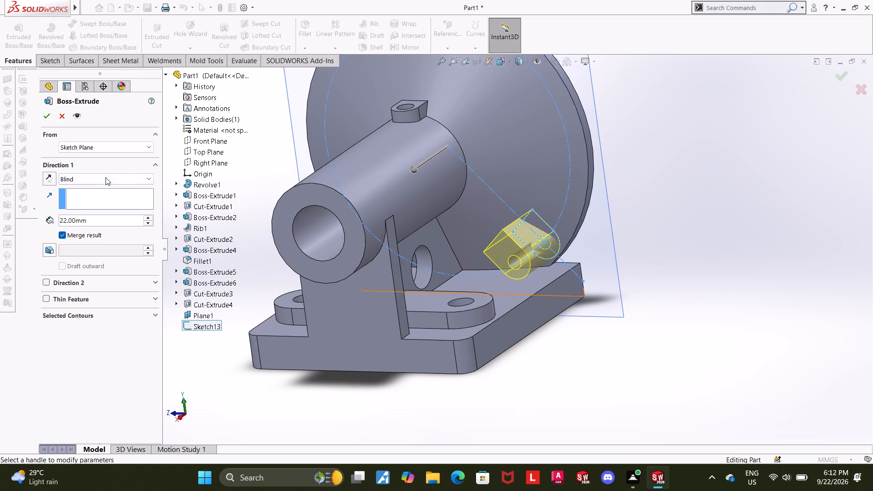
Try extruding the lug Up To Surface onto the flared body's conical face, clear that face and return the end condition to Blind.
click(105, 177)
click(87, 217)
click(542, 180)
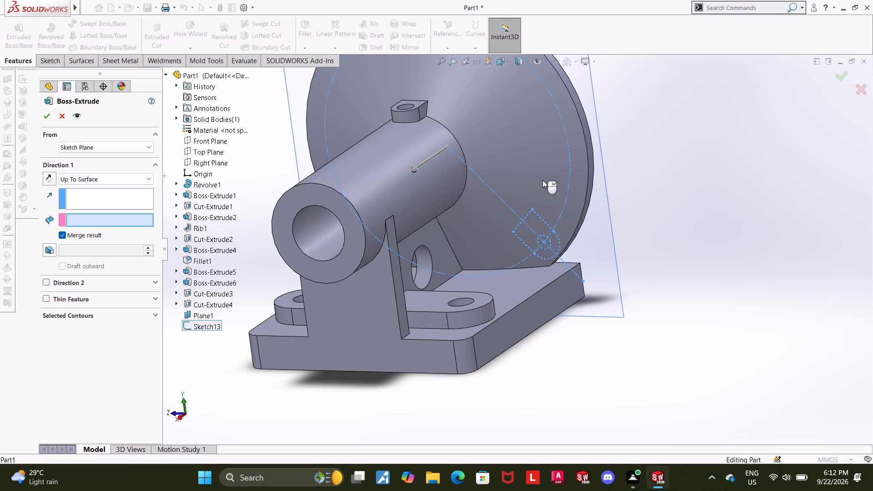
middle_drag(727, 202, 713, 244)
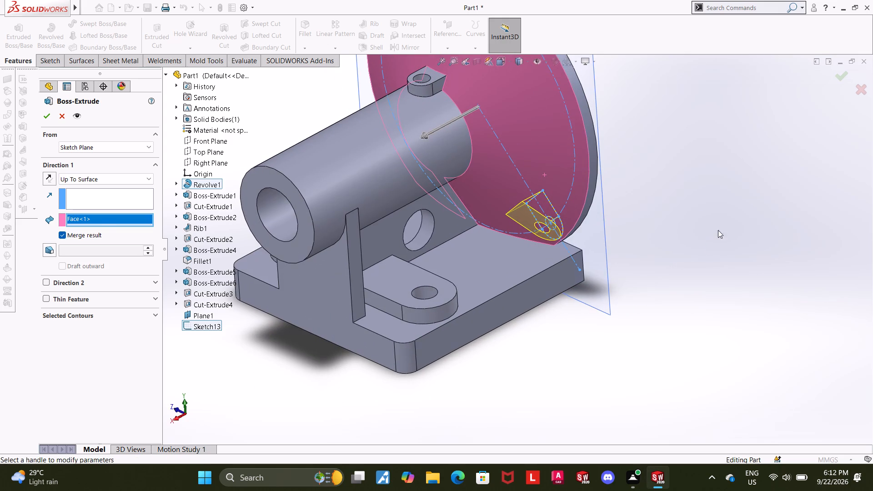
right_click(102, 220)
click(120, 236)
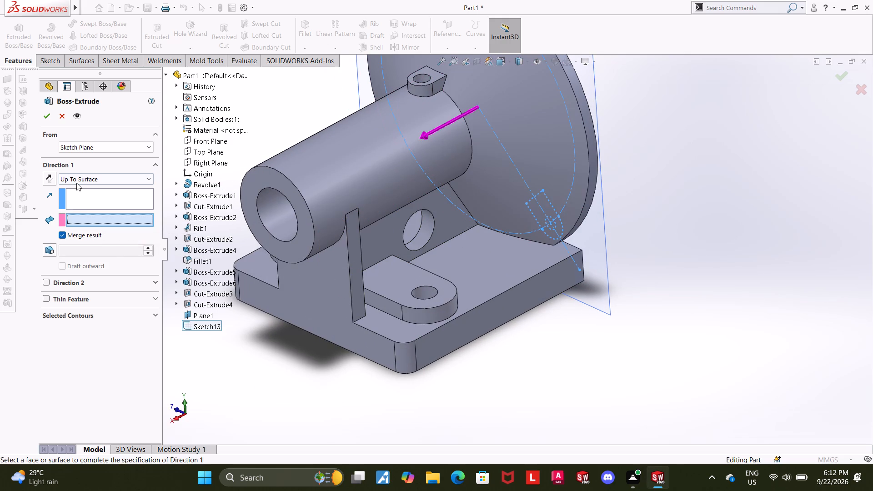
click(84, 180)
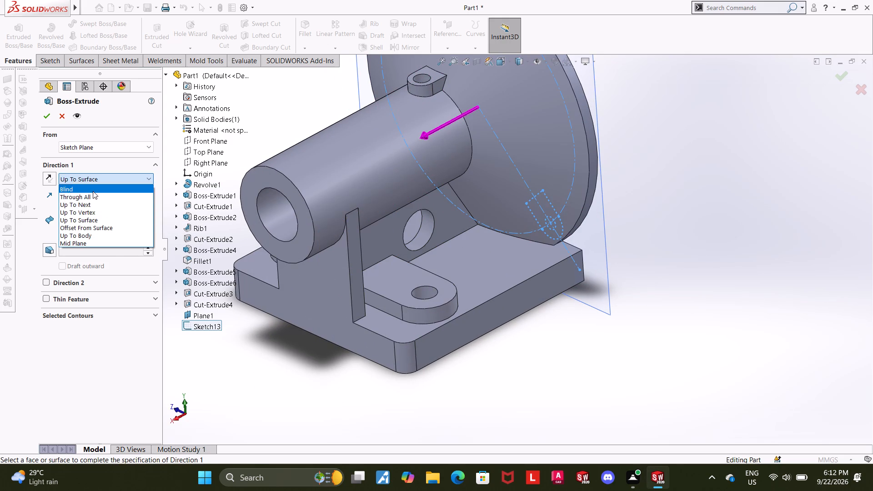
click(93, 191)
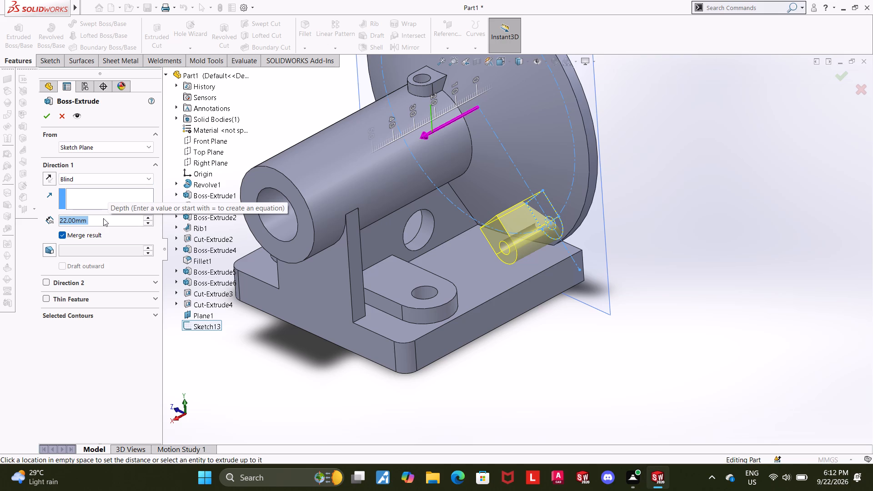
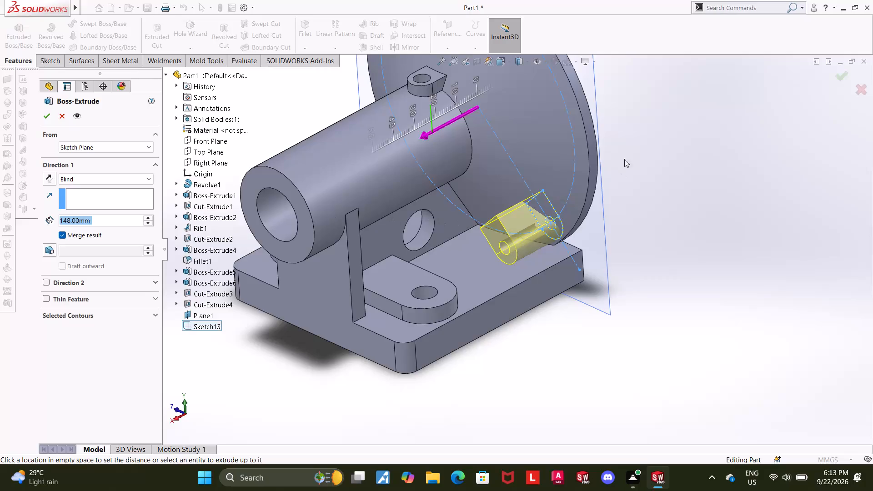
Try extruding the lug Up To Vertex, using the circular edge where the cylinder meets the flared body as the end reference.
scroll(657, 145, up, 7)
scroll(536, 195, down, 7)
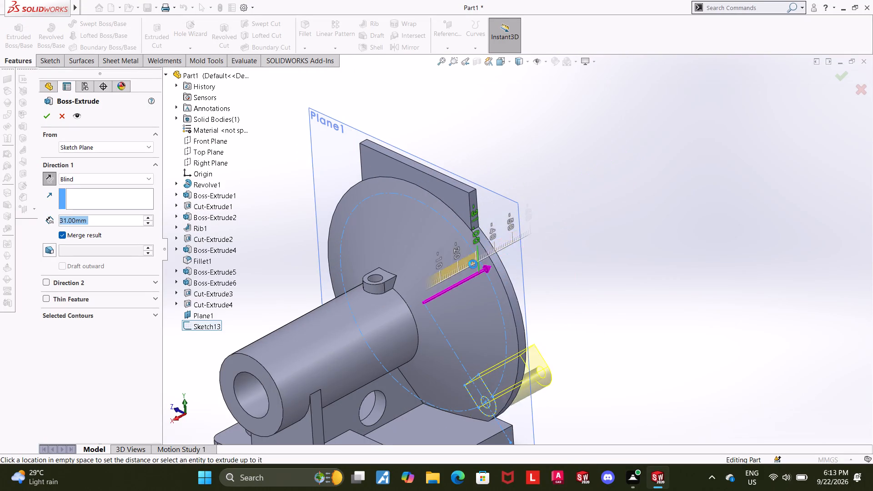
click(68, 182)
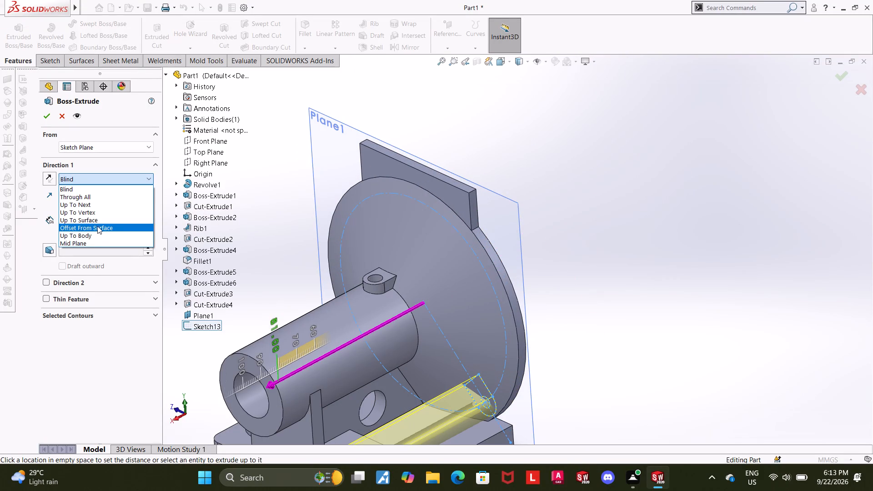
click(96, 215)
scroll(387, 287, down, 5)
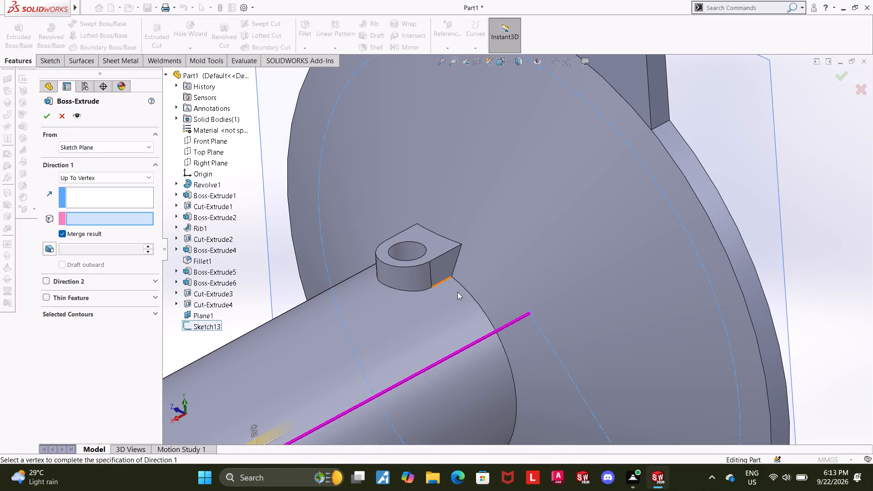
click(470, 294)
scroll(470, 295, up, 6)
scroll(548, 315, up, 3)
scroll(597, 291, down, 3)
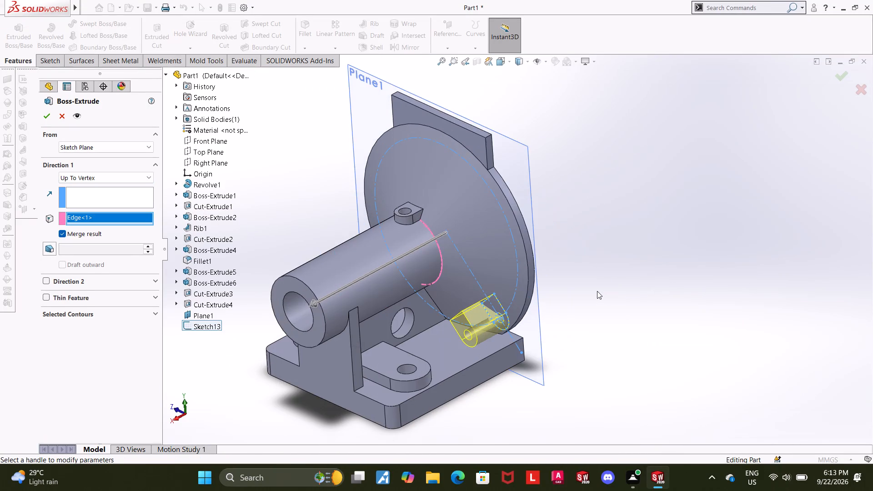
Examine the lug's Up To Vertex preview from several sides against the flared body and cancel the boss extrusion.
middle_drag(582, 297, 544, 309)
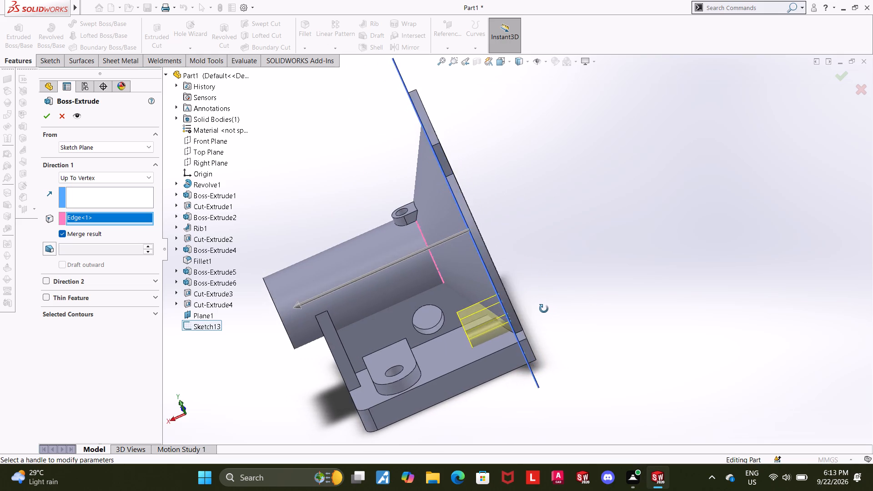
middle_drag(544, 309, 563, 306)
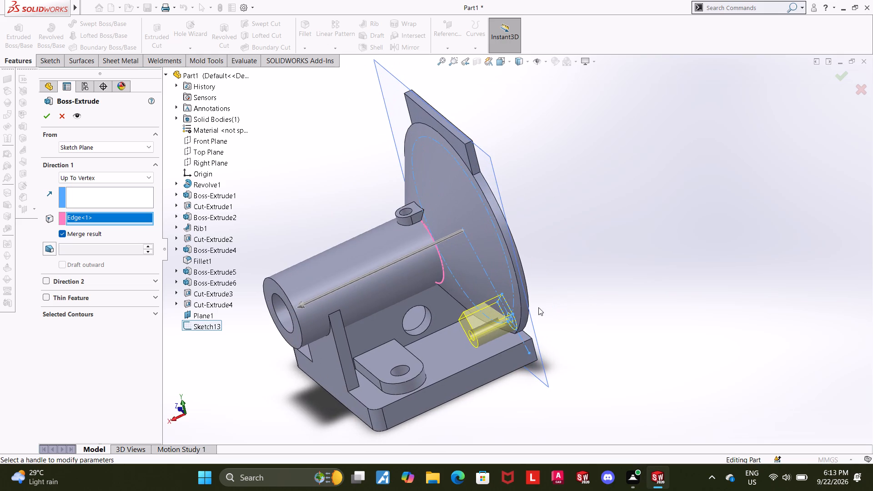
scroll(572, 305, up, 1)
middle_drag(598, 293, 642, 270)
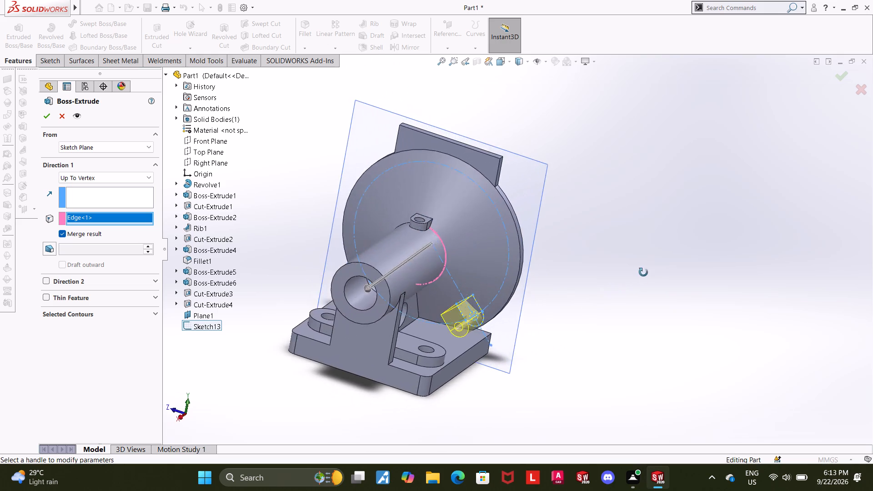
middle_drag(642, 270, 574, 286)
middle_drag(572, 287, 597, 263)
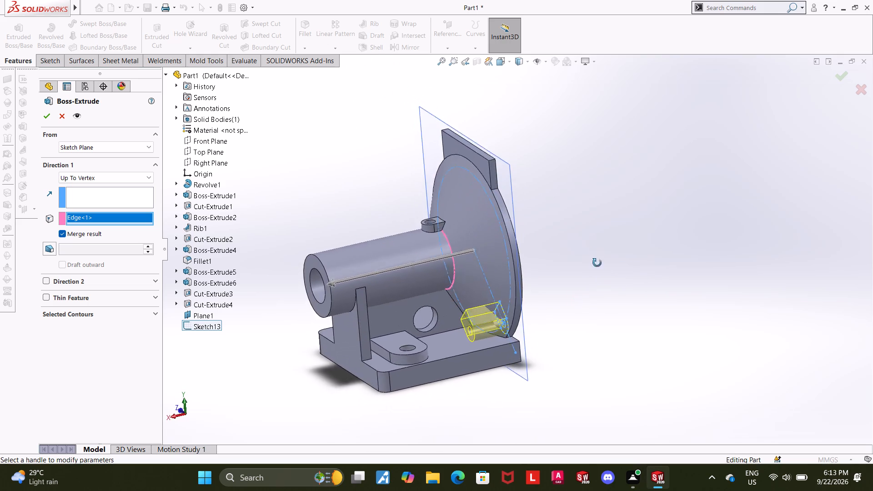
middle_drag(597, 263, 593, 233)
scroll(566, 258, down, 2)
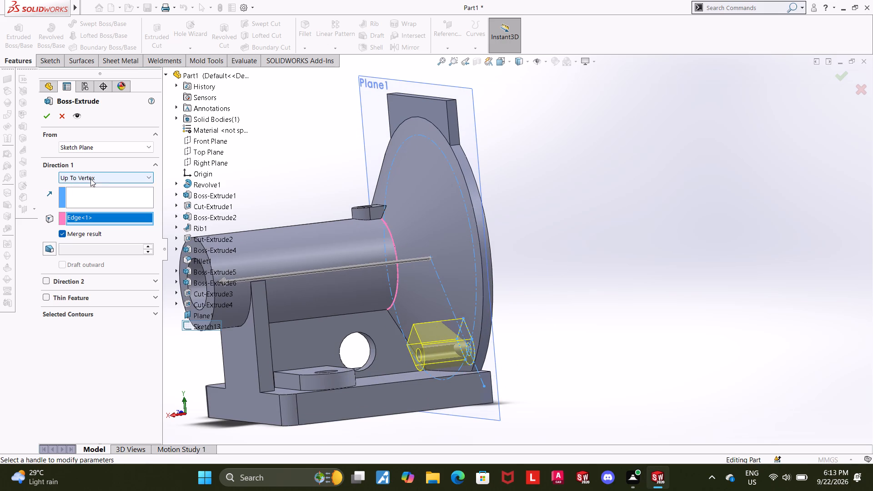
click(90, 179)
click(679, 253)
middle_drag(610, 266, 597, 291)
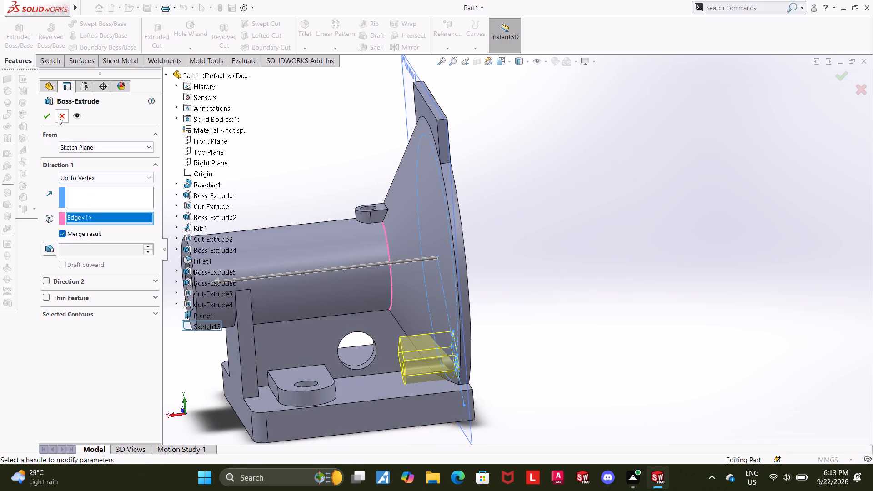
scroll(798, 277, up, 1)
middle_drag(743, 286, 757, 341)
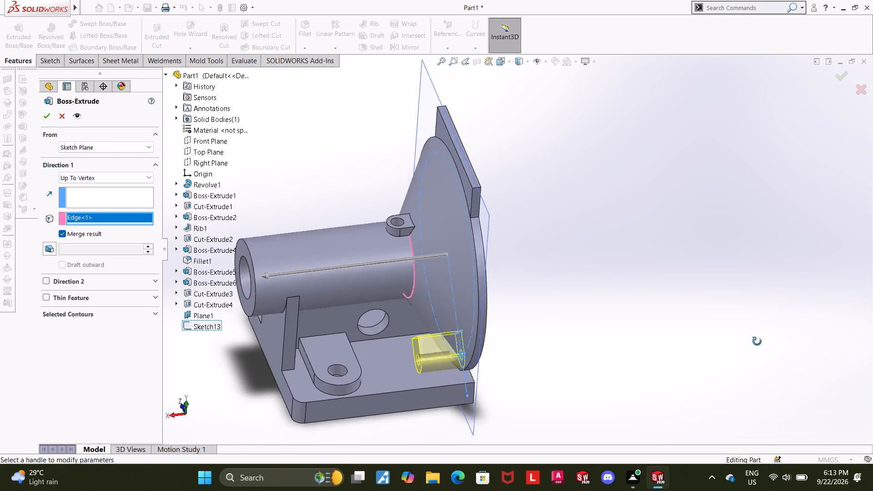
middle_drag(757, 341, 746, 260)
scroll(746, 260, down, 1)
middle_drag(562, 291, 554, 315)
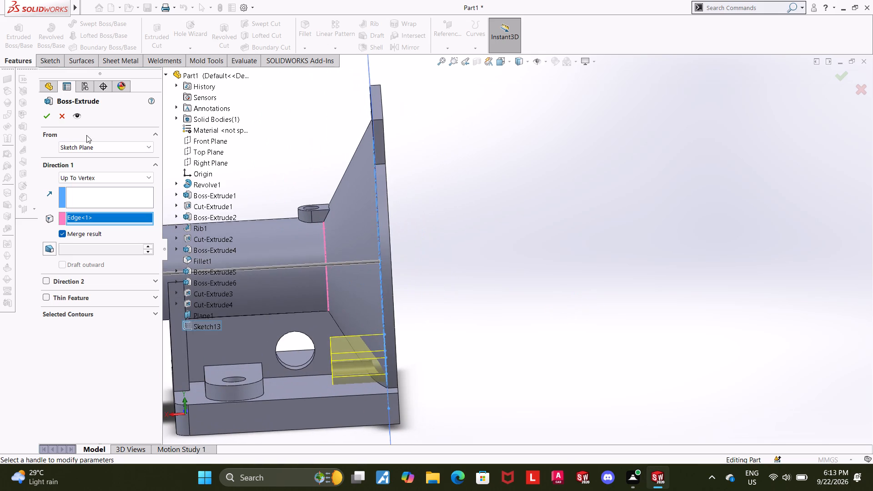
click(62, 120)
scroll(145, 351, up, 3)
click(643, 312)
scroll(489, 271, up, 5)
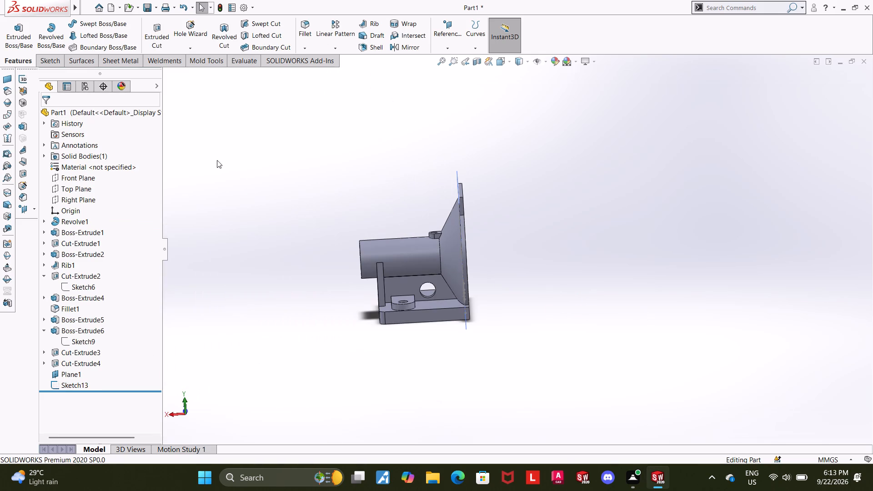
Start a new sketch on the Front Plane and view it face-on.
click(72, 180)
click(80, 168)
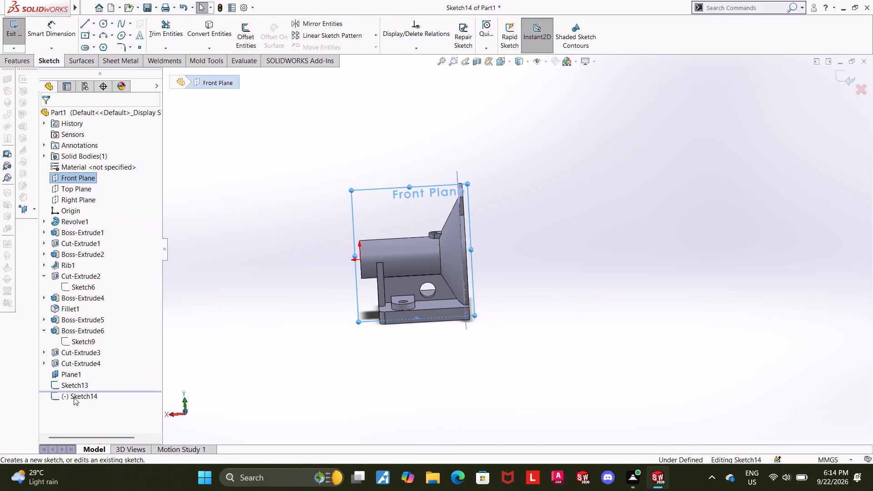
click(74, 397)
click(101, 381)
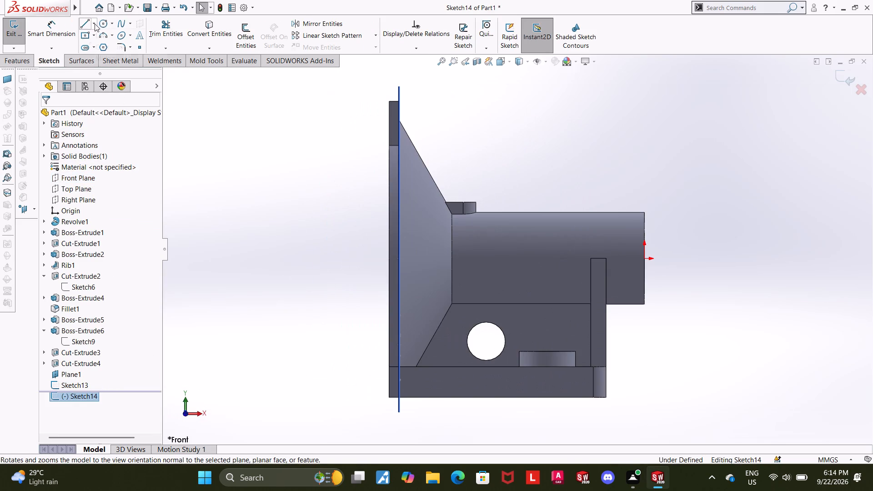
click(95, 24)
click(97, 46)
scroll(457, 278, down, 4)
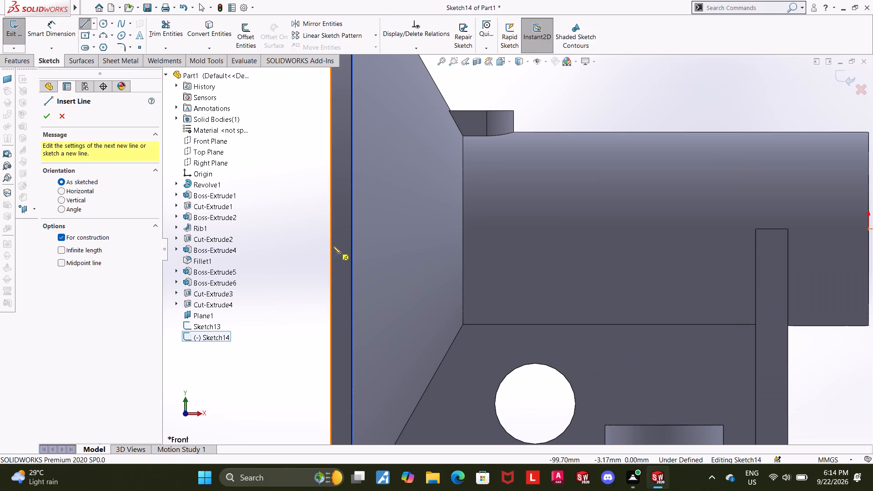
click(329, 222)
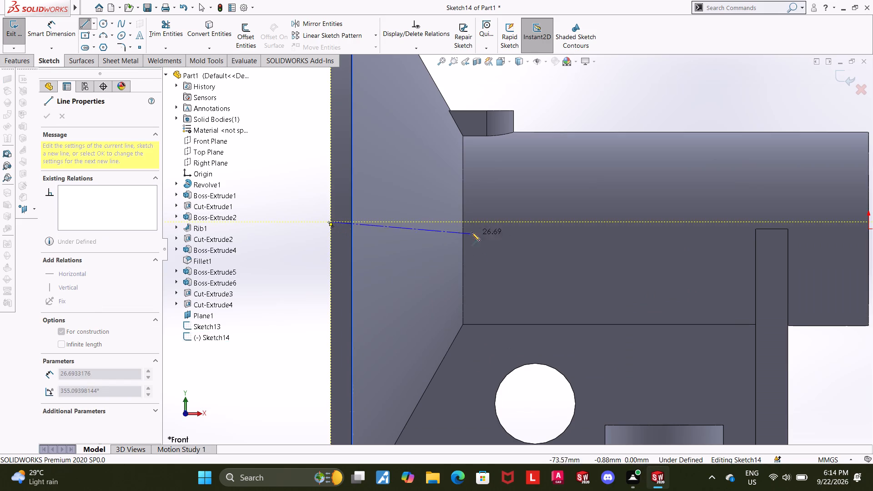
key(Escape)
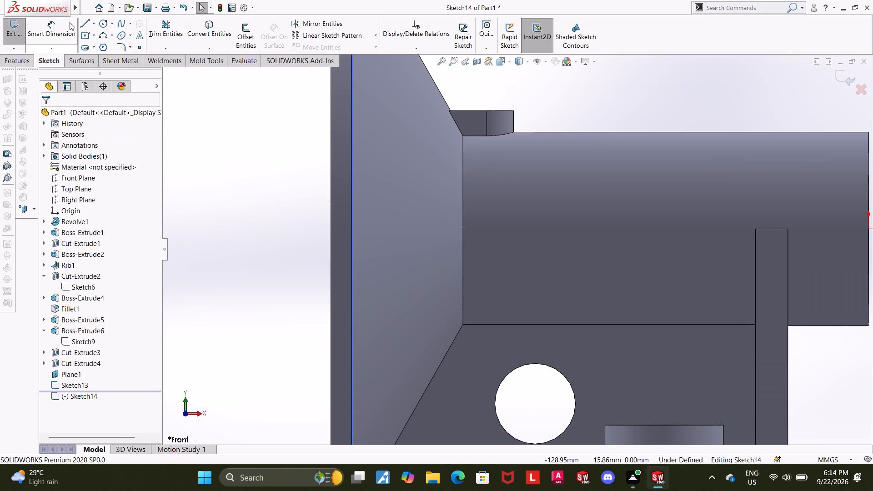
Sketch a nearly horizontal line about 20.6 mm long from the 96 mm plane to the midpoint of the cylinder-to-flare edge.
click(85, 25)
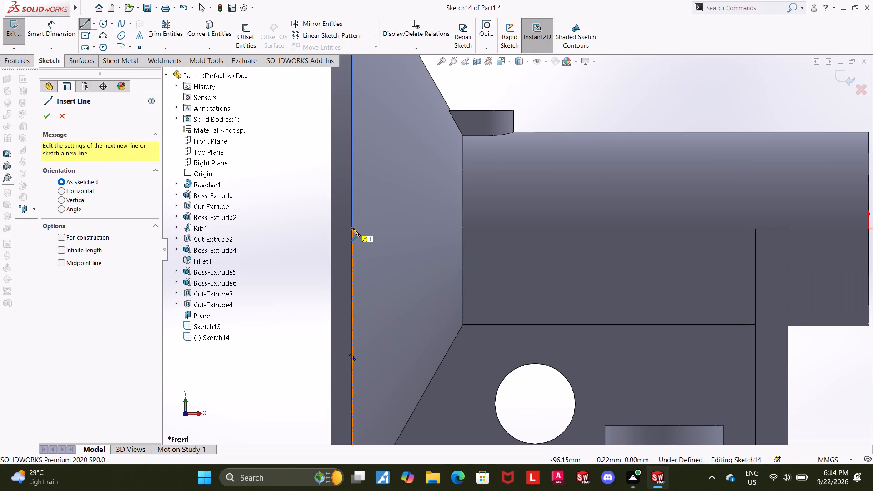
click(351, 227)
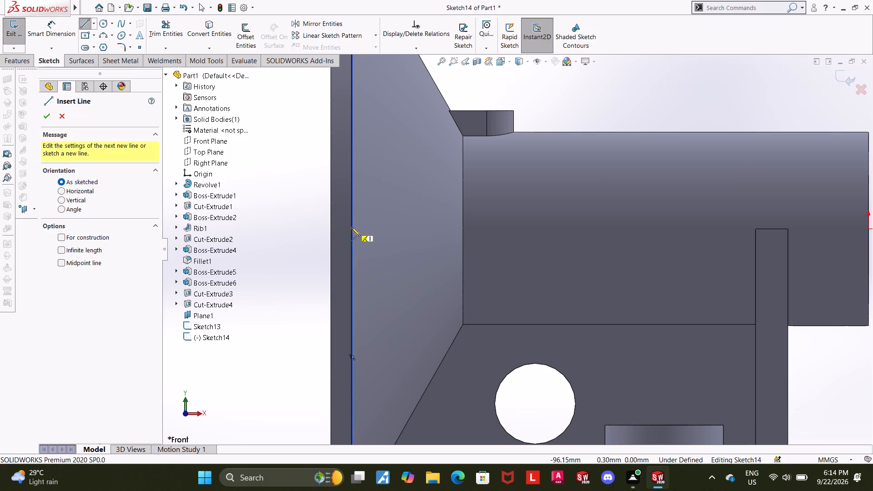
click(463, 229)
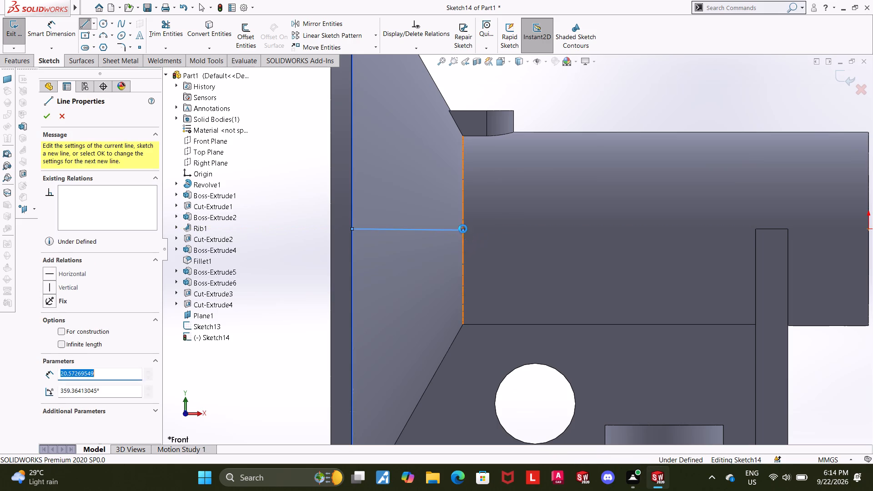
key(Escape)
key(Escape)
key(Escape)
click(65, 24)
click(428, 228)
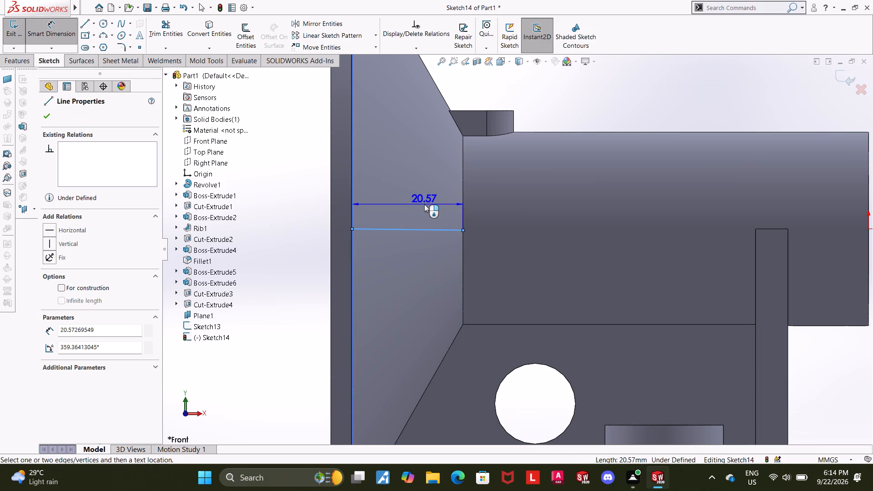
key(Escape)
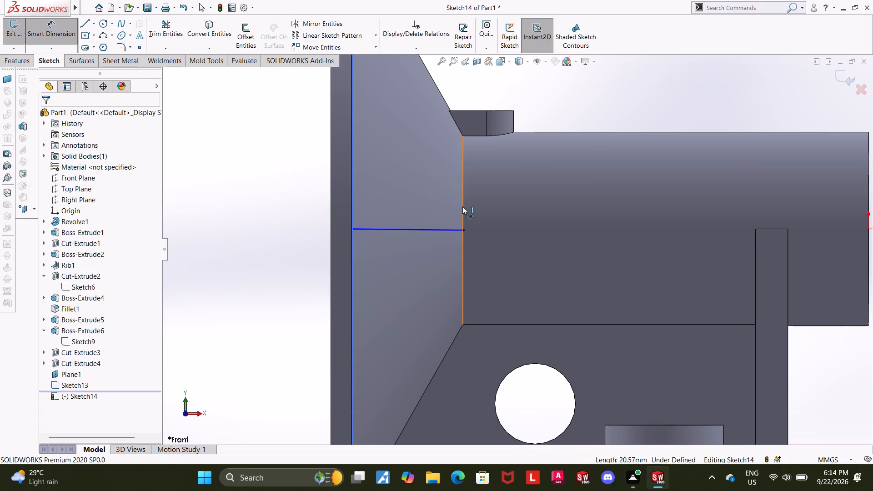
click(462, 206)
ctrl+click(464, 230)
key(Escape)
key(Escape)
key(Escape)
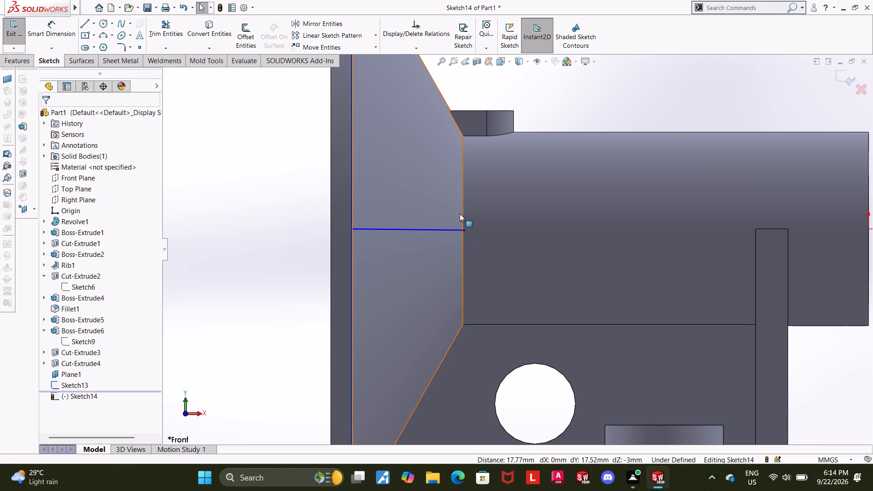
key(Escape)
Apply coincident relations between the line's ends and the cylinder-to-flare edge and Sketch13's construction line.
click(464, 215)
ctrl+click(464, 230)
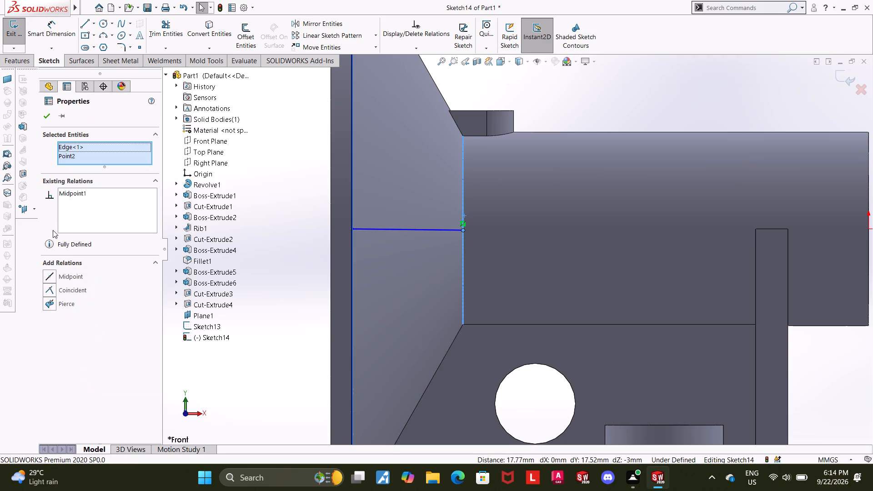
click(48, 292)
key(Escape)
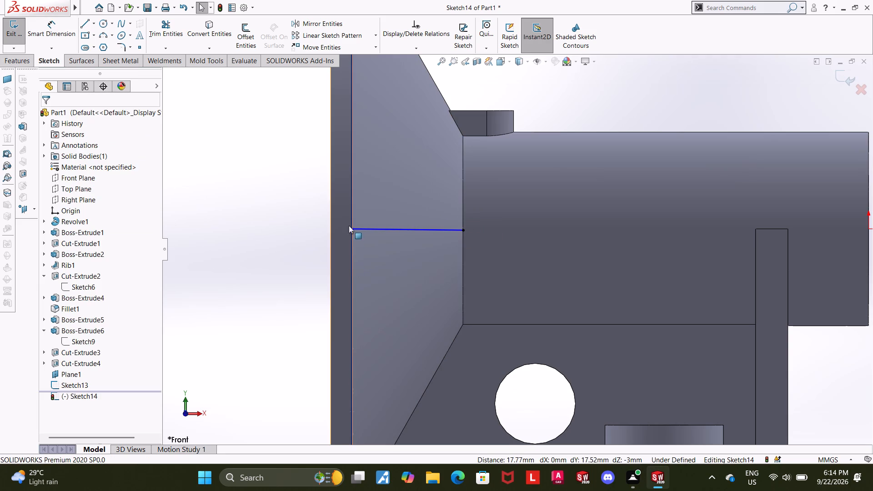
click(352, 244)
ctrl+click(352, 230)
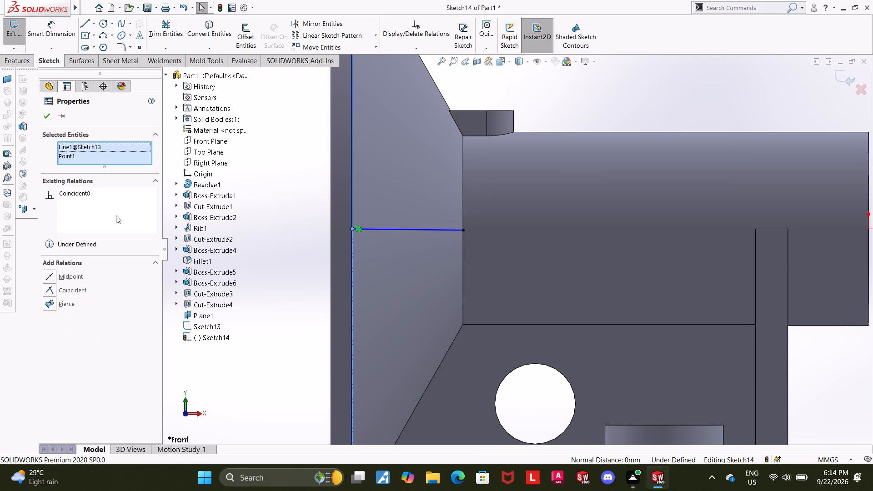
click(50, 286)
key(Escape)
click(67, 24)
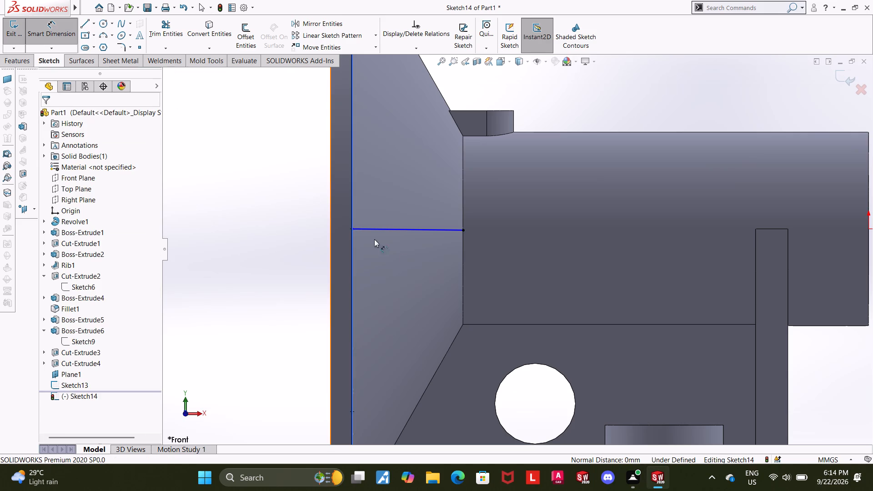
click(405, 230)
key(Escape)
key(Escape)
Examine the line's position inside the flared body from several sides and return to the front view.
scroll(411, 187, up, 4)
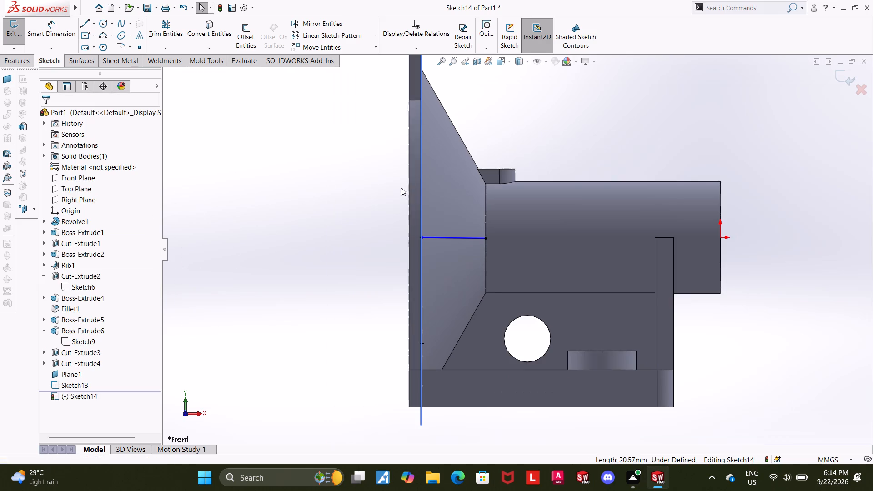
middle_drag(350, 206, 522, 238)
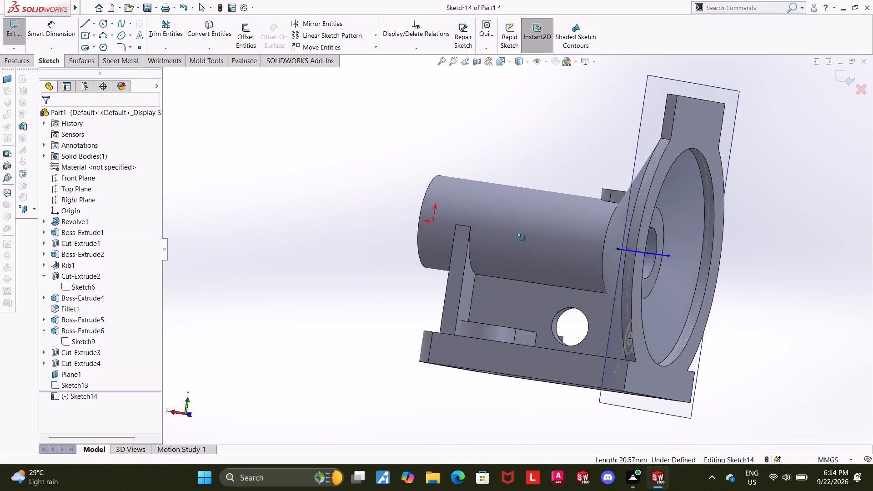
middle_drag(522, 238, 544, 242)
middle_drag(786, 235, 773, 275)
middle_drag(759, 274, 565, 321)
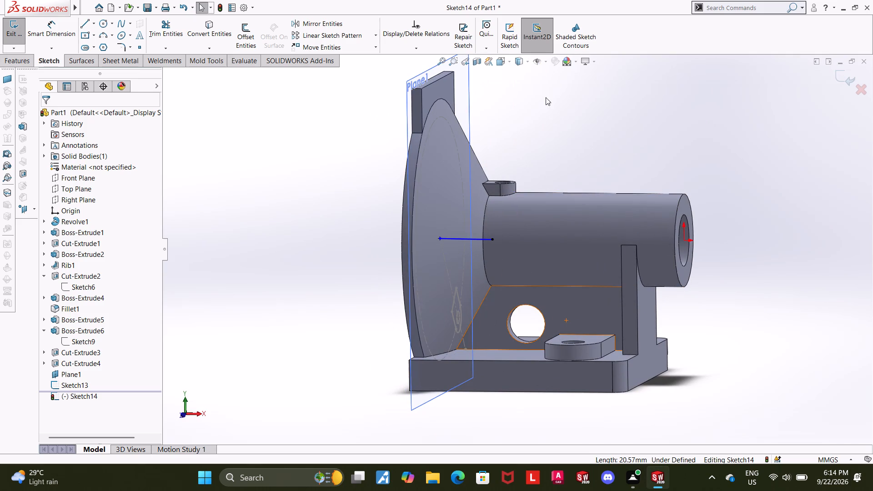
click(503, 63)
click(433, 232)
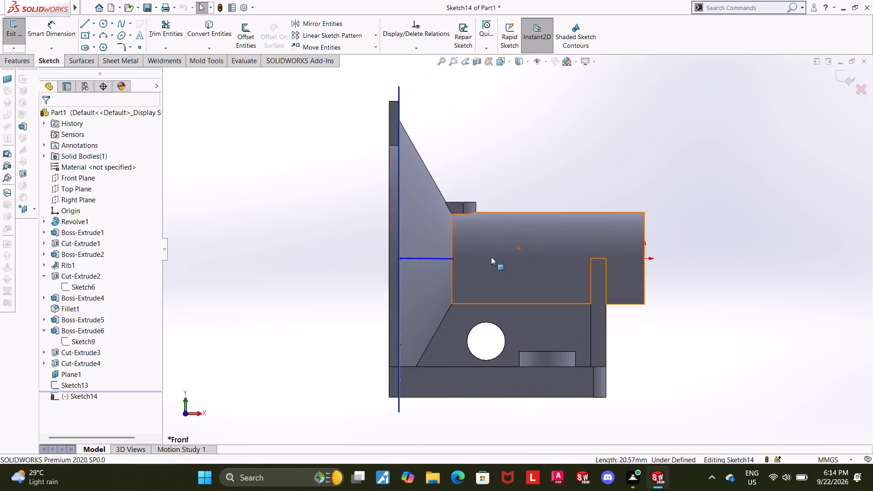
Check the horizontal distance from Sketch13's circle on the 96 mm plane to the line's endpoint on the cylinder-to-flare edge.
scroll(458, 261, down, 4)
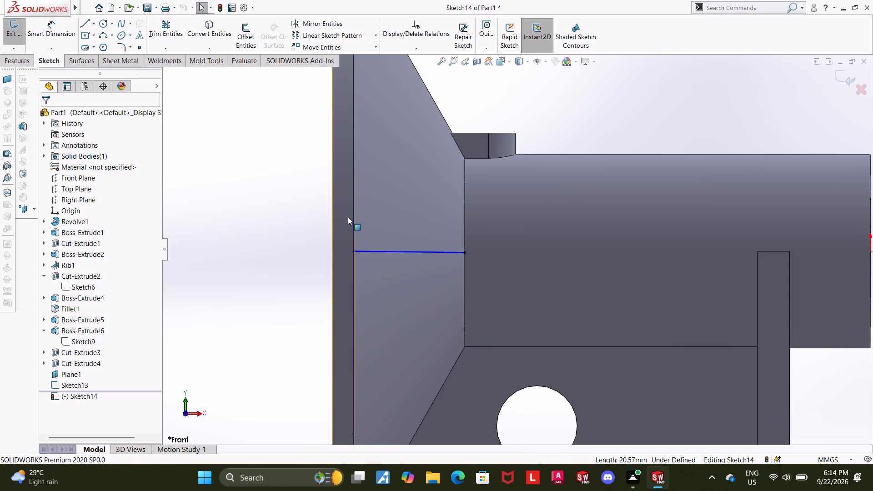
click(61, 30)
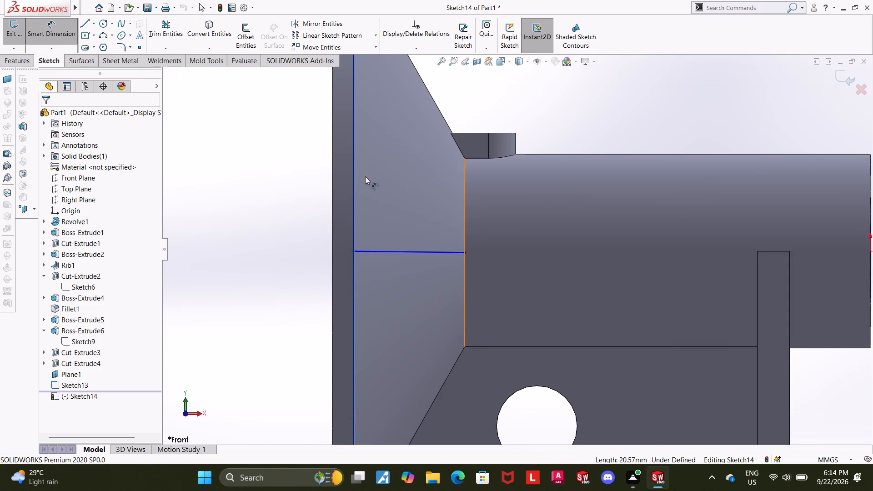
ctrl+click(352, 175)
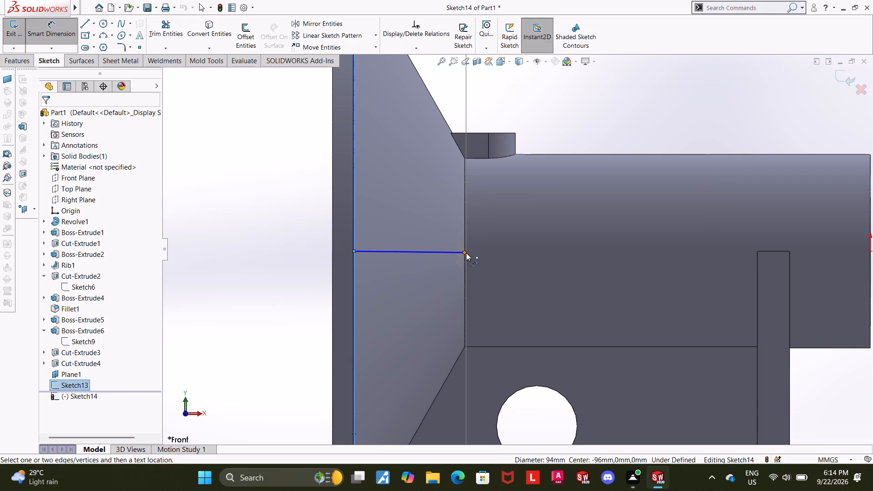
ctrl+click(466, 253)
ctrl+scroll(459, 246, up, 4)
key(Escape)
key(Escape)
Exit the Front Plane reference sketch and discard its changes.
click(856, 96)
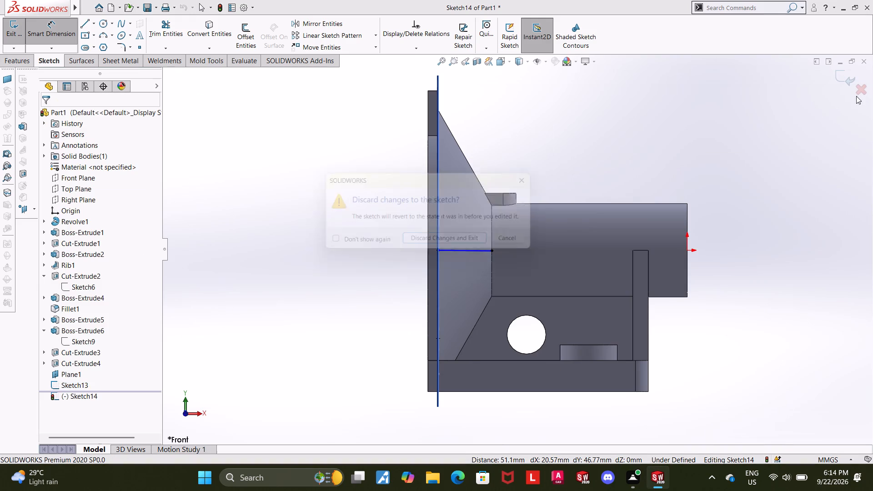
click(490, 247)
click(231, 293)
Extrude Sketch13's lug profile as a blind boss 20.57 mm from the 96 mm plane toward the cylinder, merged with the body.
middle_drag(237, 293, 250, 294)
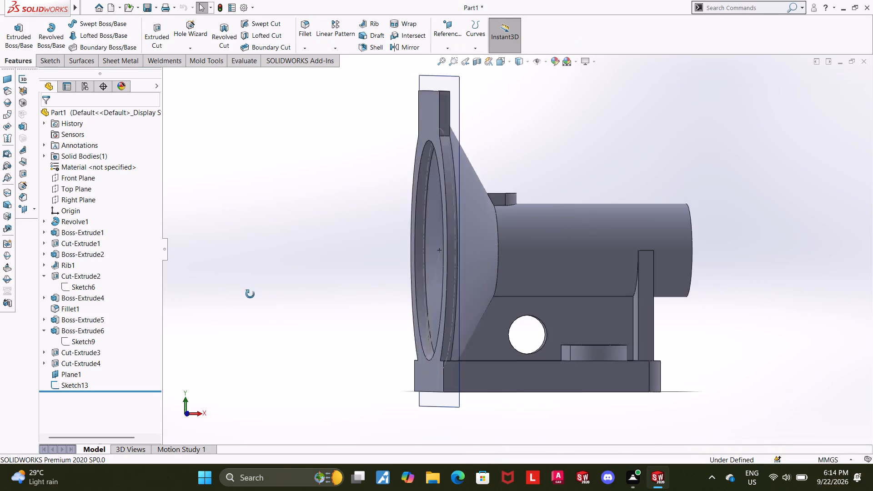
middle_drag(250, 294, 459, 314)
click(80, 384)
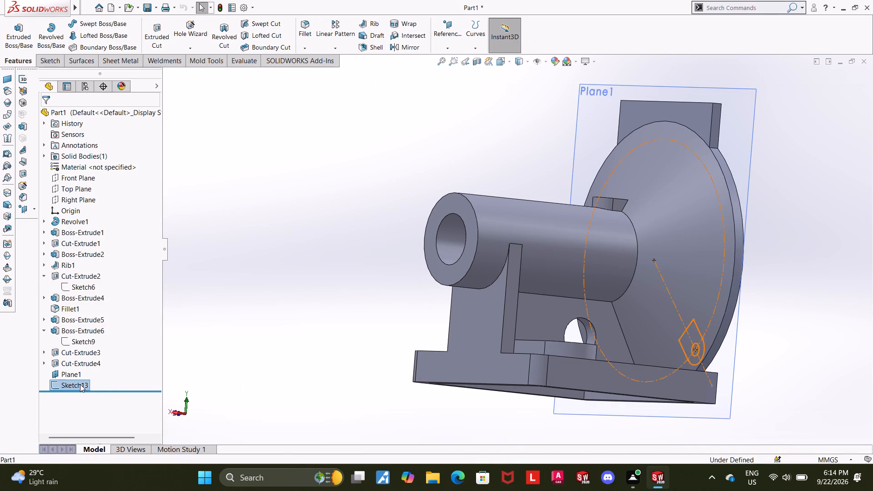
click(20, 35)
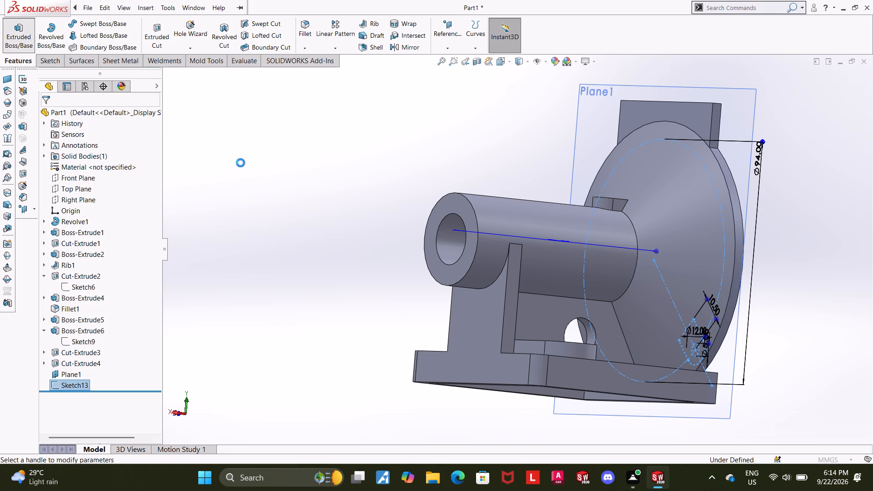
text(20.57)
key(Return)
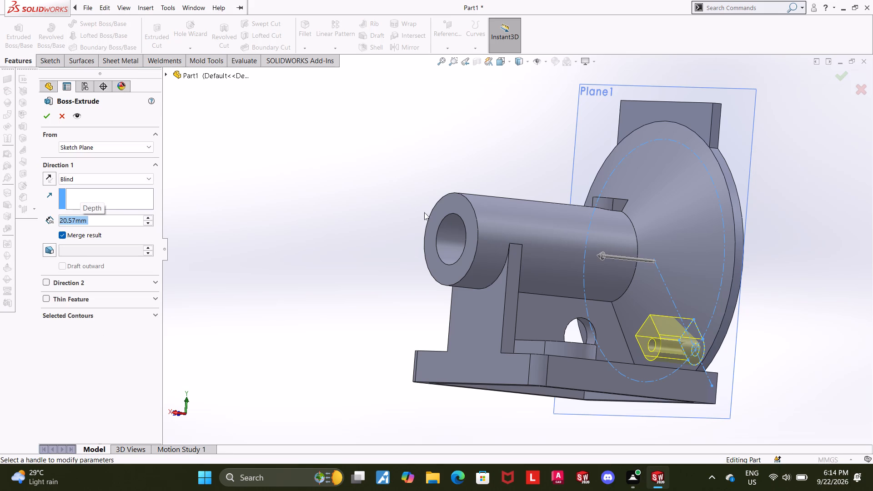
middle_drag(411, 219, 377, 263)
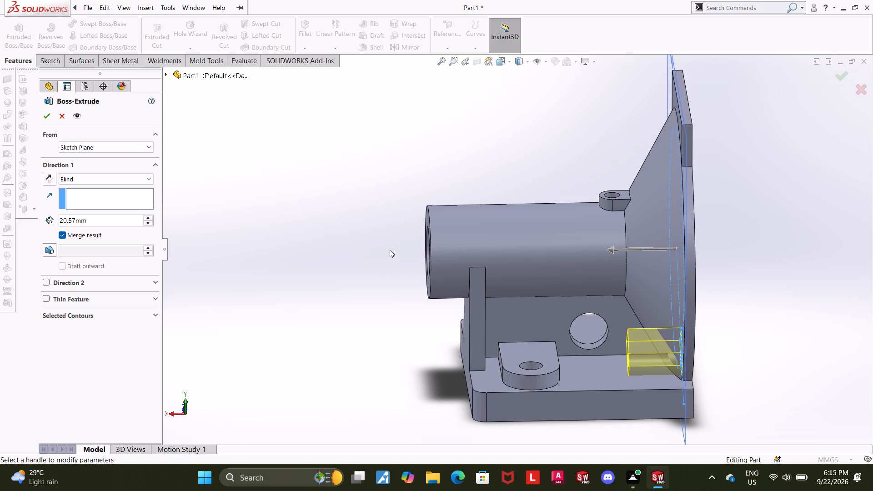
click(44, 117)
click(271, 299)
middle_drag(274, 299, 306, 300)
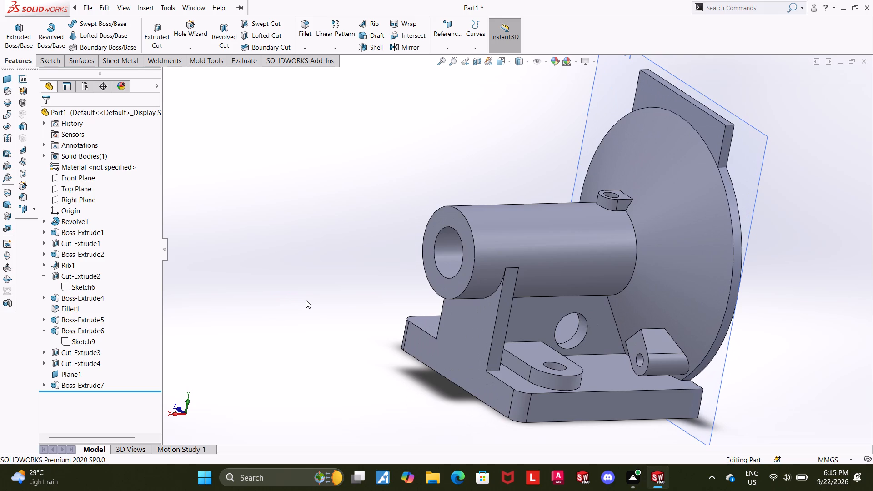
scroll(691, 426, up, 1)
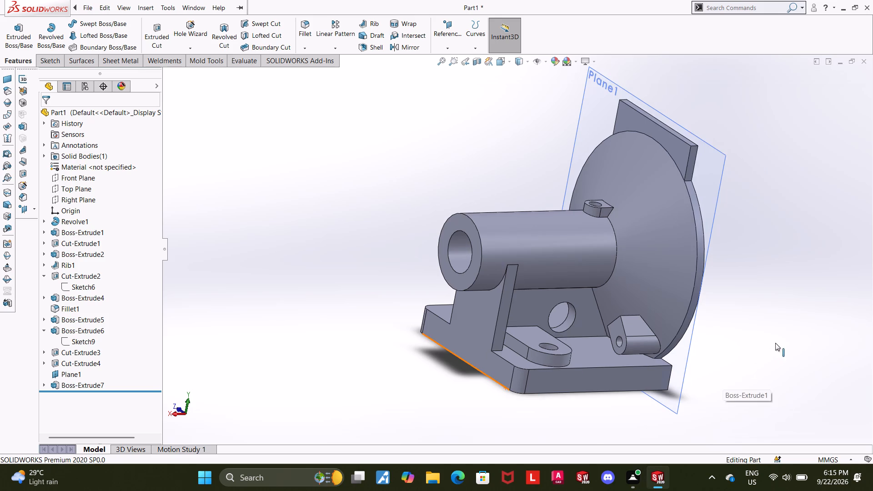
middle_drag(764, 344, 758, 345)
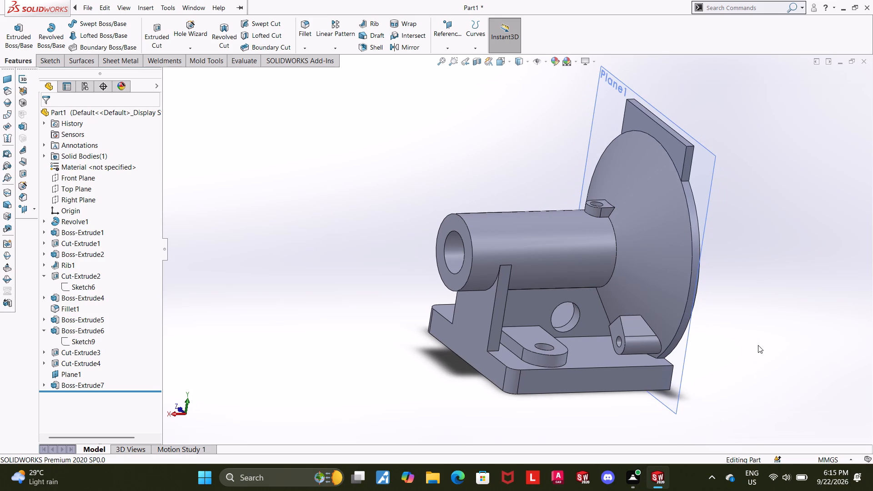
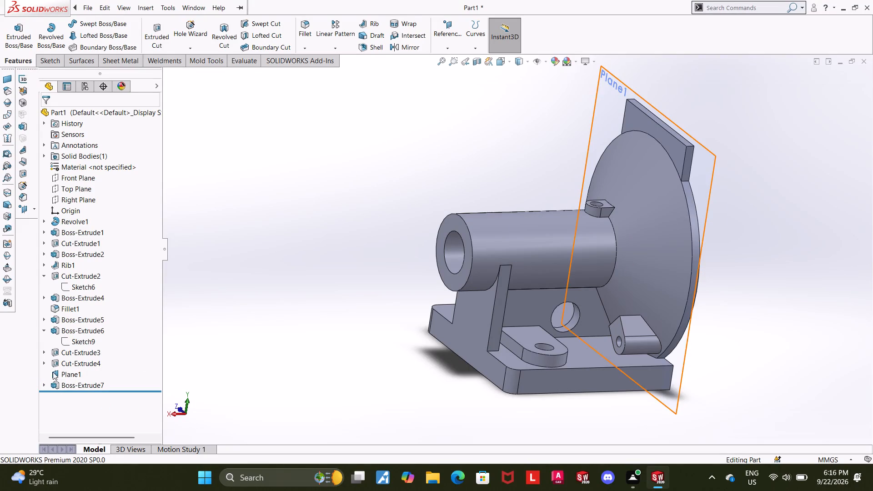
Create a reference plane parallel to Plane1, coincident with the small top lug's lower vertex at the cylinder-to-flare edge.
middle_drag(323, 325, 506, 396)
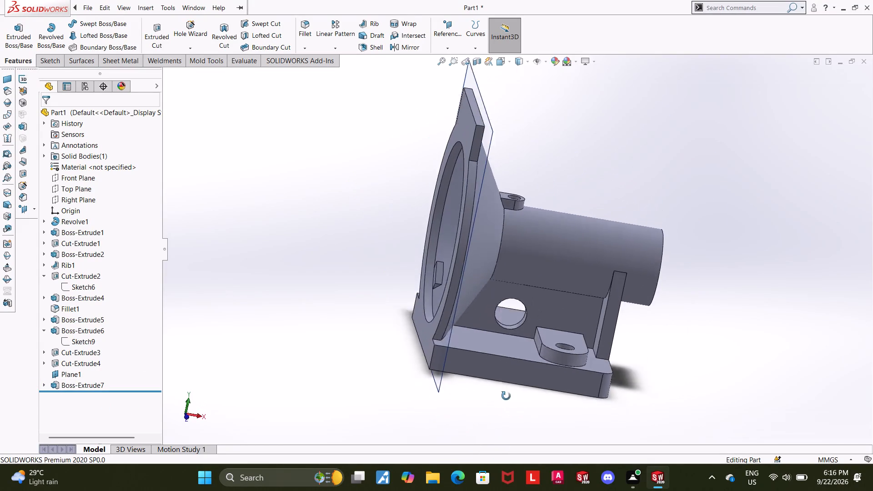
middle_drag(506, 396, 476, 394)
click(310, 281)
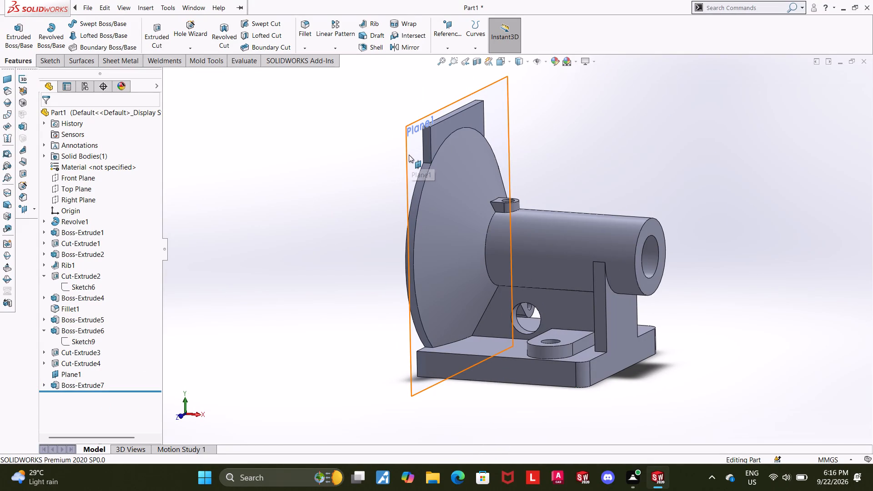
scroll(633, 169, down, 4)
middle_drag(633, 168, 659, 153)
scroll(659, 153, up, 5)
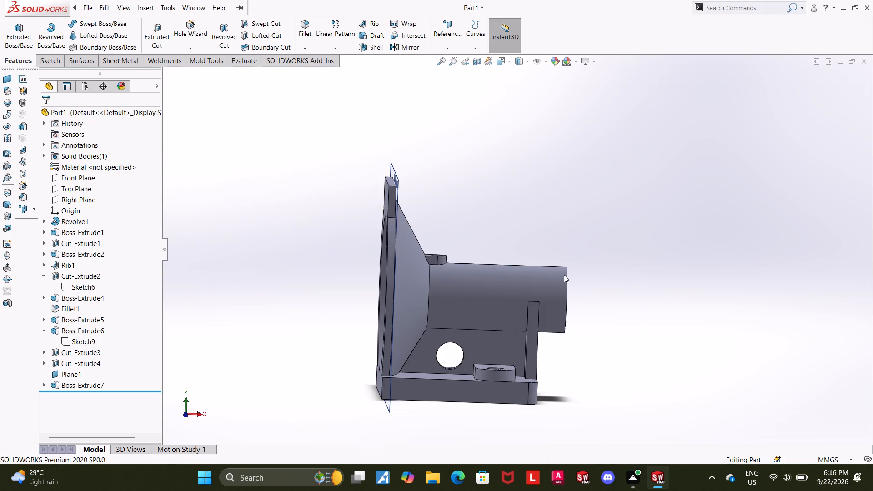
scroll(470, 296, down, 3)
middle_drag(534, 183, 528, 235)
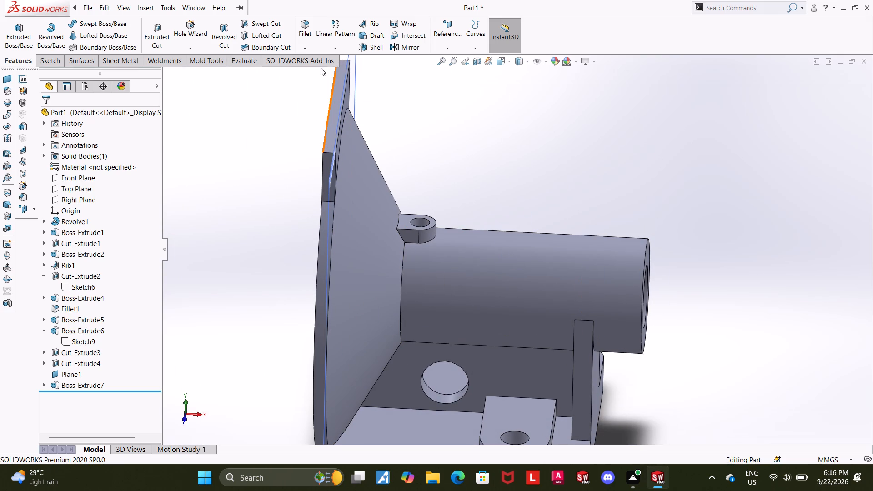
click(451, 25)
click(454, 61)
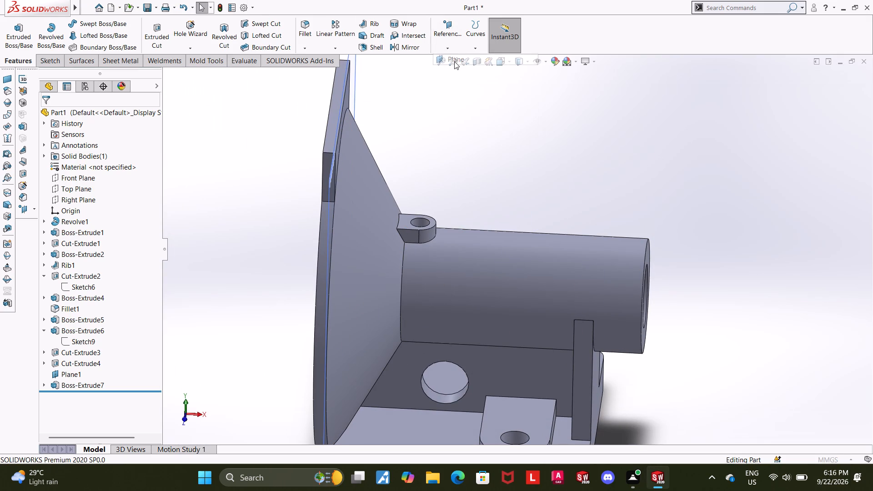
middle_click(421, 95)
middle_drag(436, 133, 413, 142)
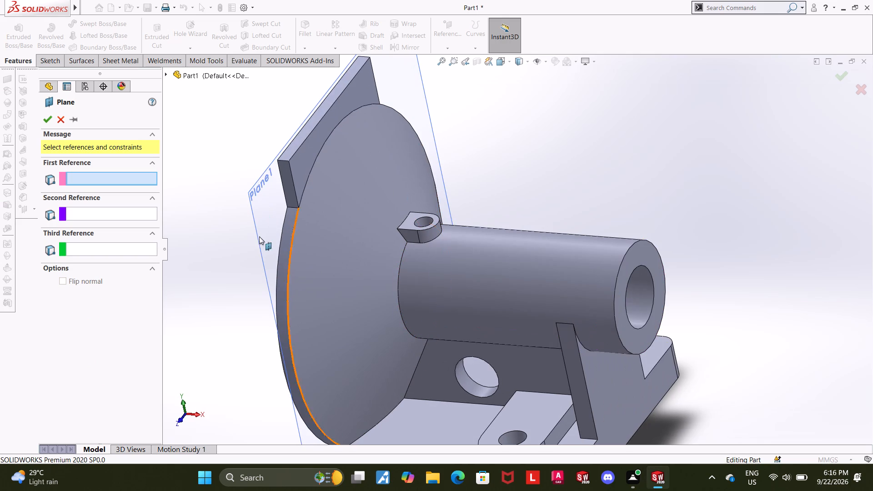
click(272, 214)
middle_drag(236, 238, 262, 246)
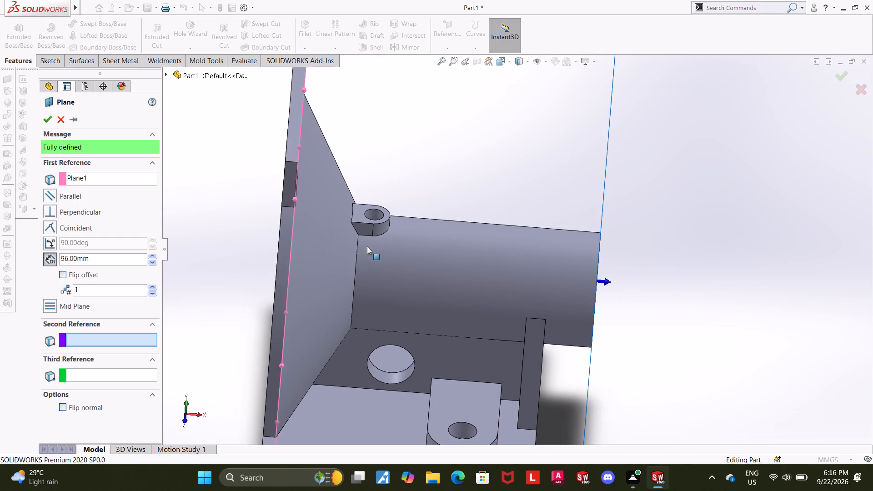
click(358, 235)
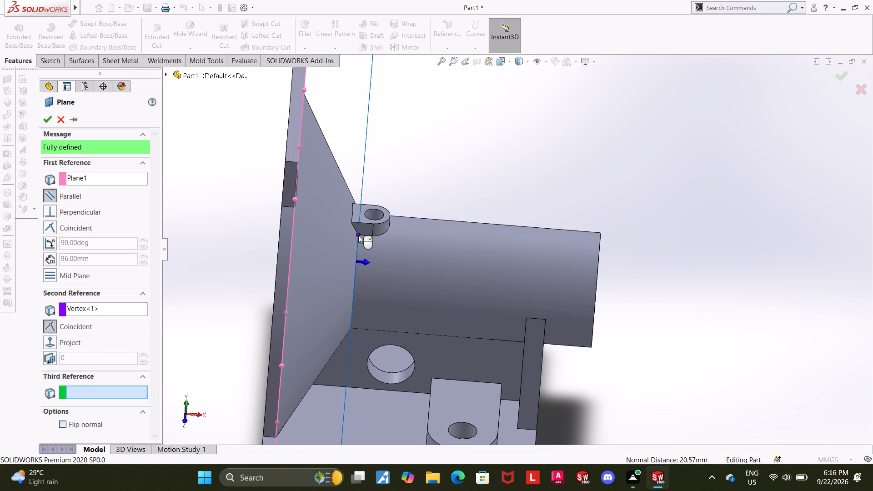
click(46, 114)
click(626, 164)
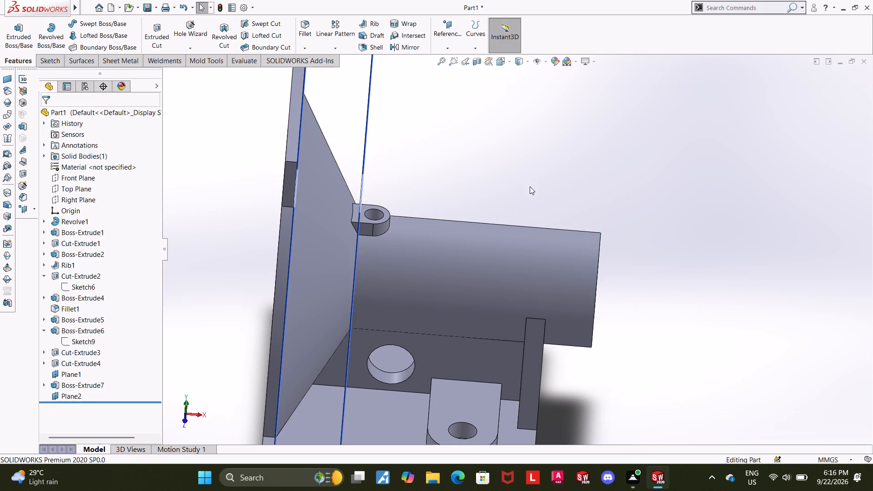
Hide Plane1 in the model.
middle_drag(513, 190, 487, 218)
click(70, 371)
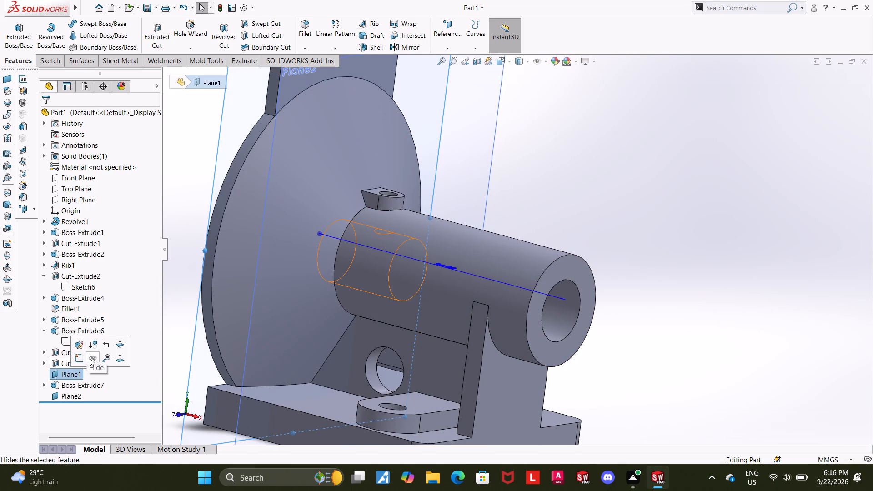
click(90, 358)
click(622, 173)
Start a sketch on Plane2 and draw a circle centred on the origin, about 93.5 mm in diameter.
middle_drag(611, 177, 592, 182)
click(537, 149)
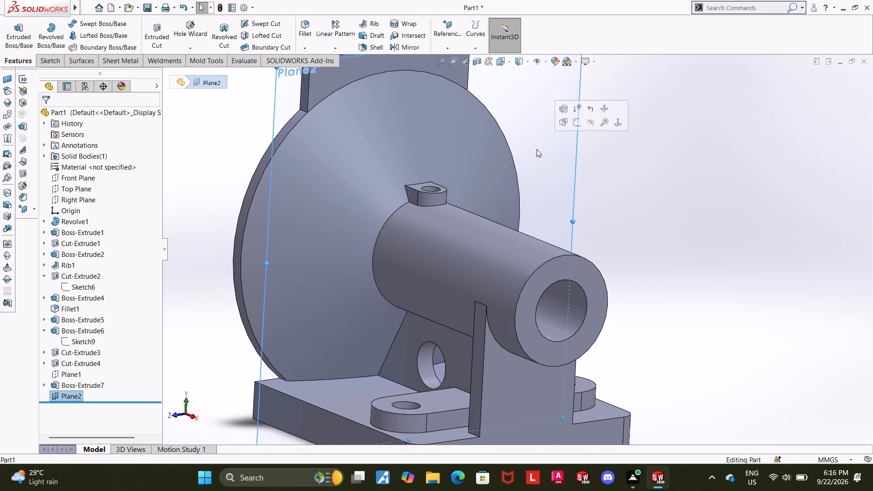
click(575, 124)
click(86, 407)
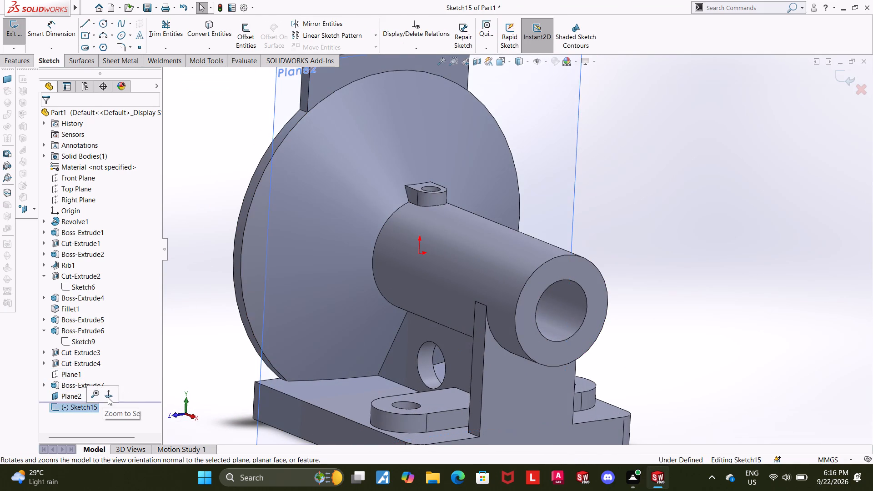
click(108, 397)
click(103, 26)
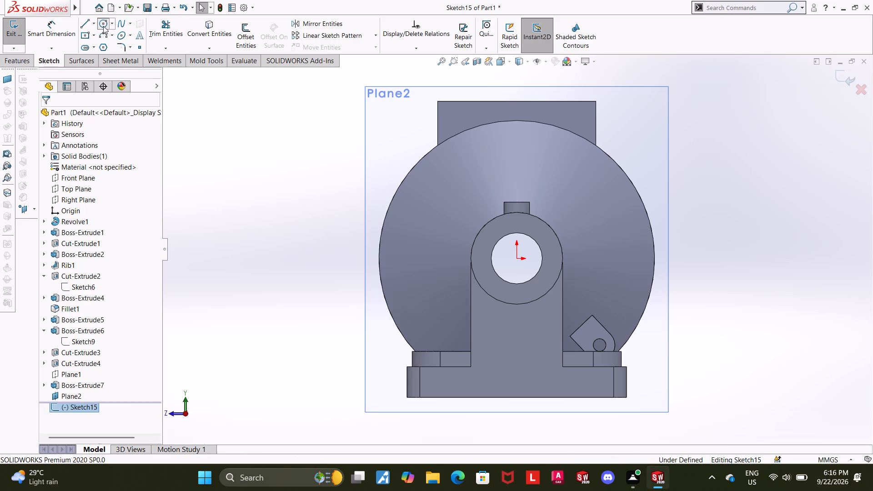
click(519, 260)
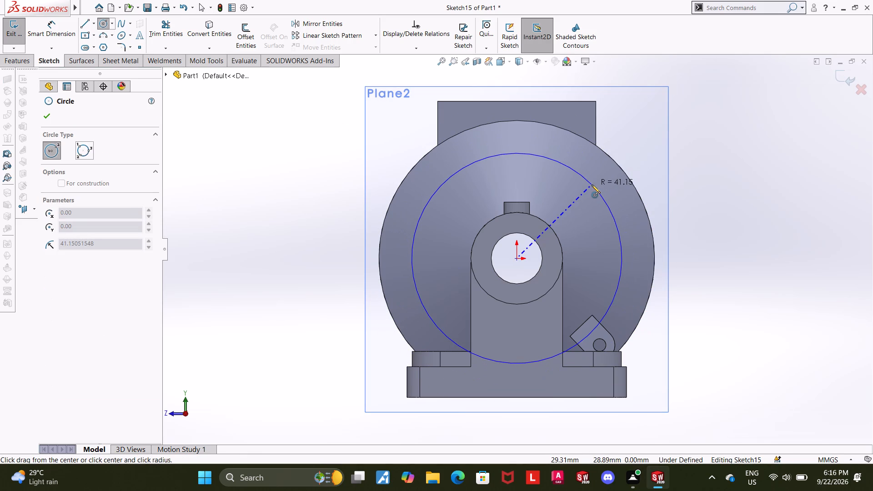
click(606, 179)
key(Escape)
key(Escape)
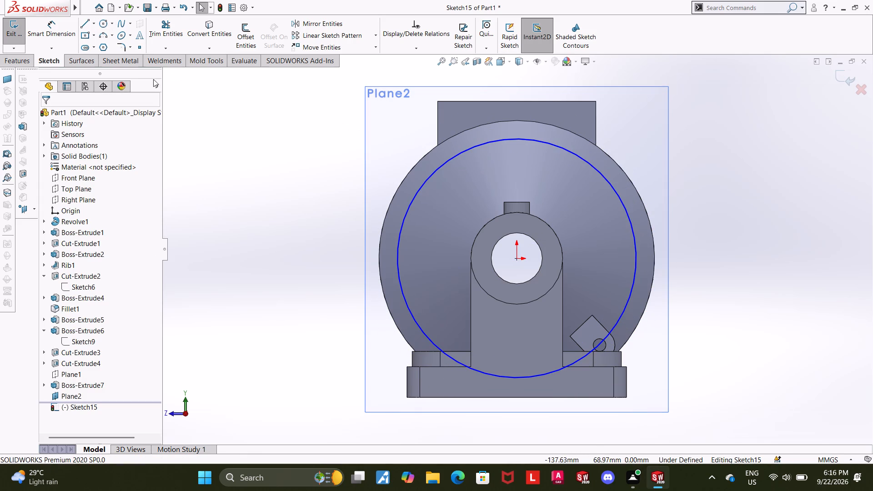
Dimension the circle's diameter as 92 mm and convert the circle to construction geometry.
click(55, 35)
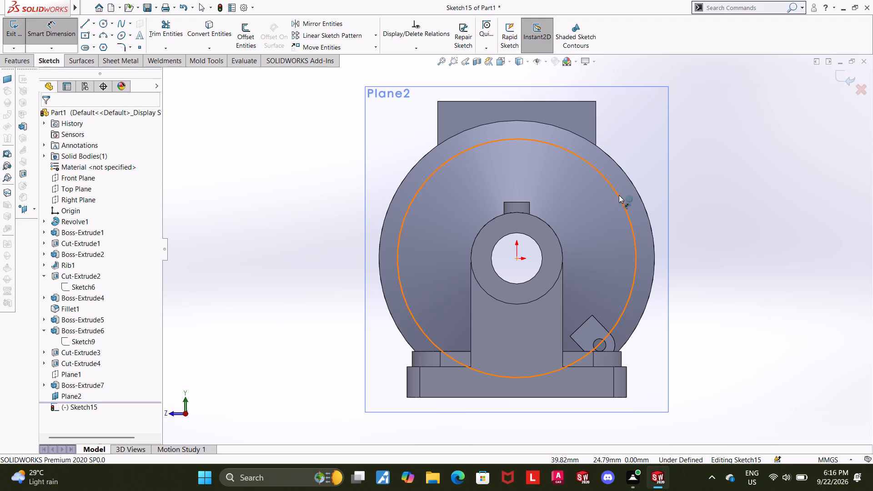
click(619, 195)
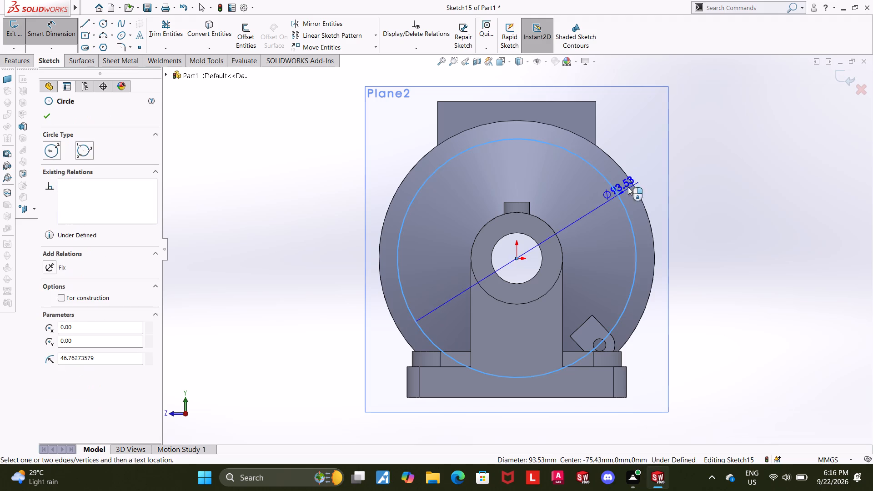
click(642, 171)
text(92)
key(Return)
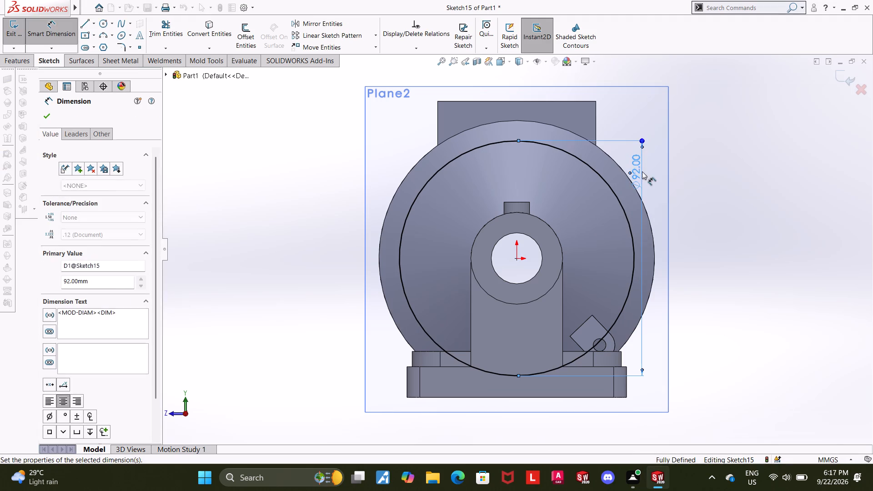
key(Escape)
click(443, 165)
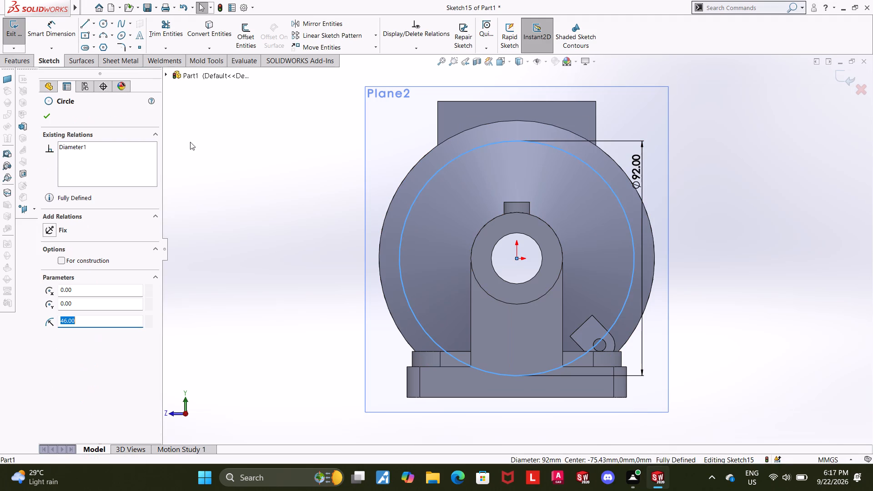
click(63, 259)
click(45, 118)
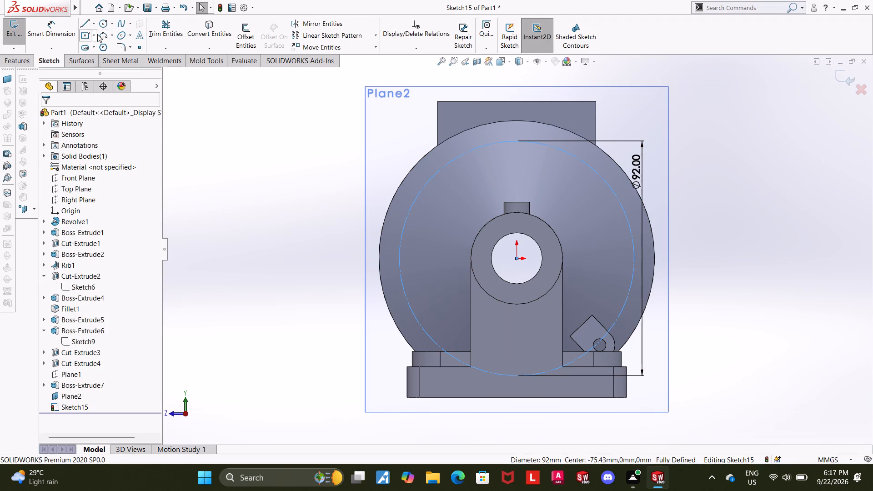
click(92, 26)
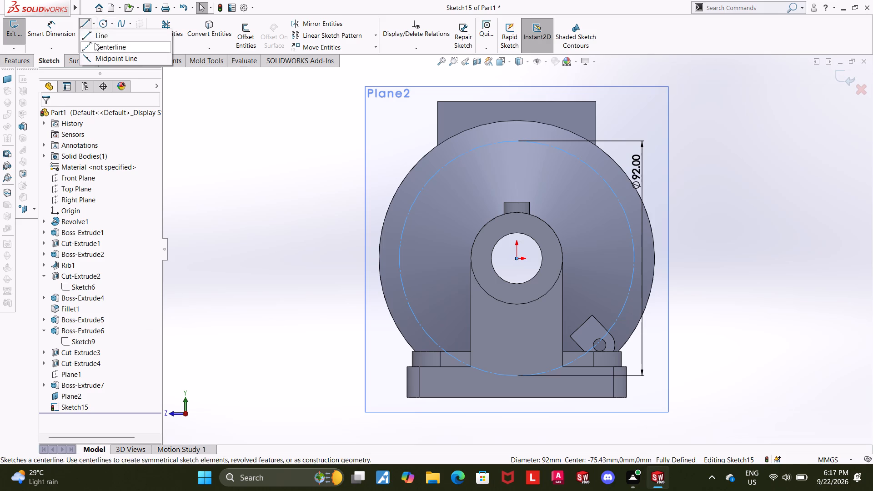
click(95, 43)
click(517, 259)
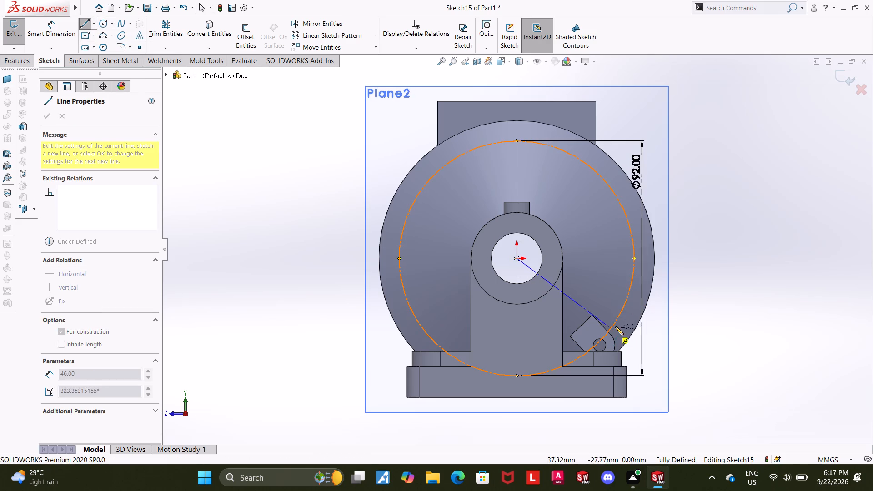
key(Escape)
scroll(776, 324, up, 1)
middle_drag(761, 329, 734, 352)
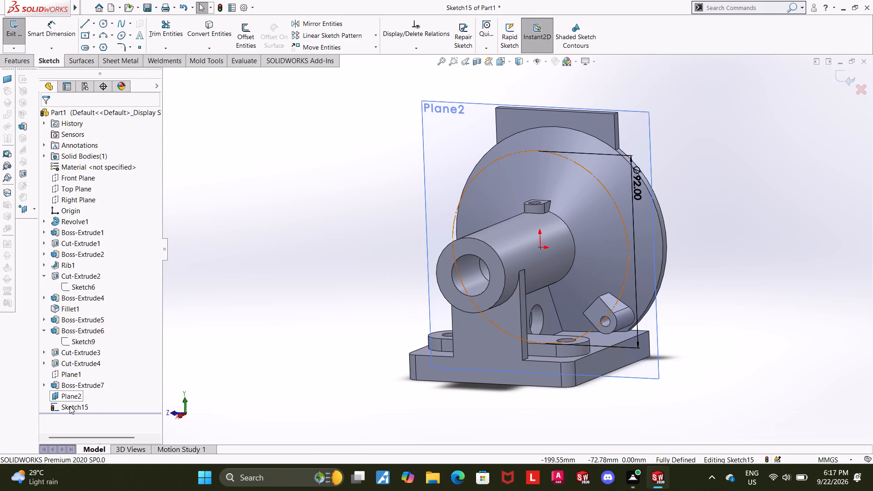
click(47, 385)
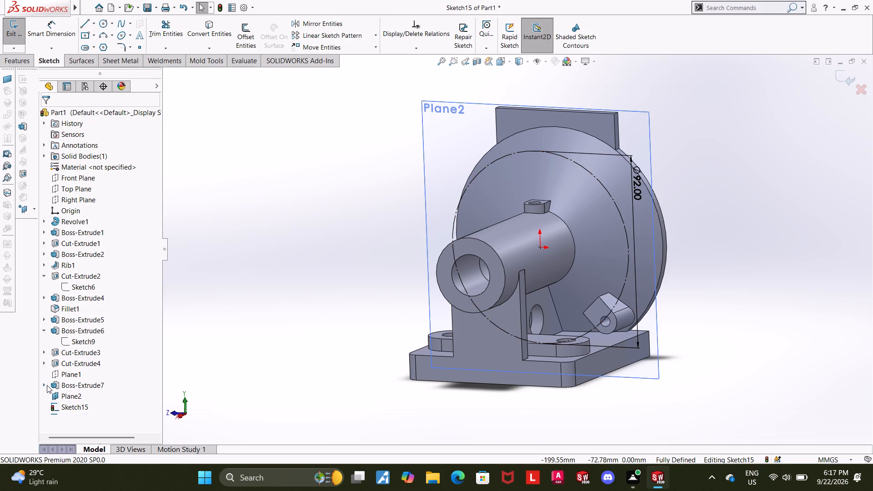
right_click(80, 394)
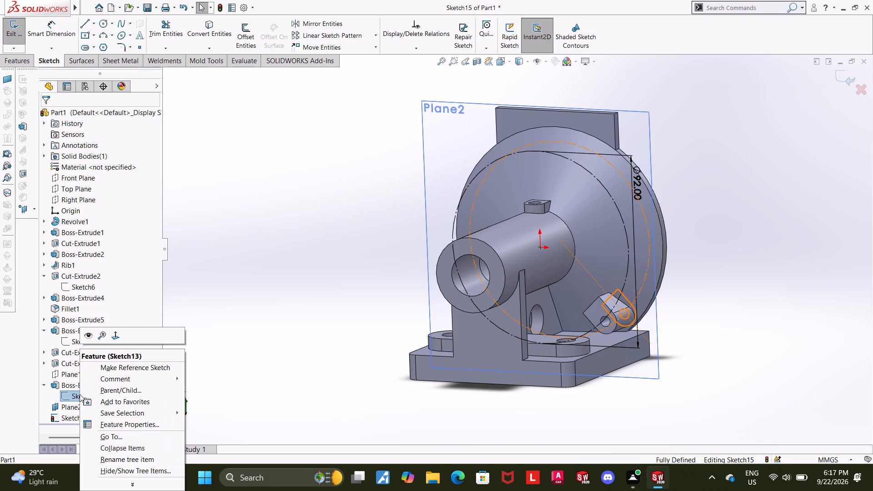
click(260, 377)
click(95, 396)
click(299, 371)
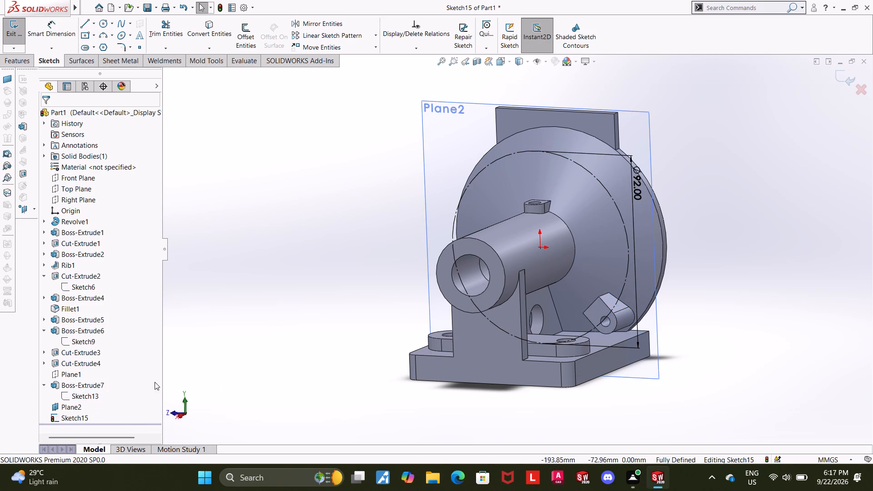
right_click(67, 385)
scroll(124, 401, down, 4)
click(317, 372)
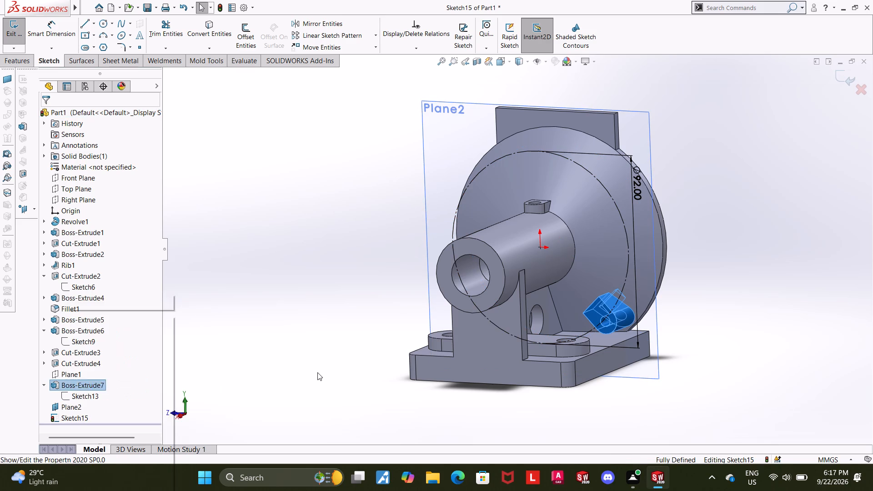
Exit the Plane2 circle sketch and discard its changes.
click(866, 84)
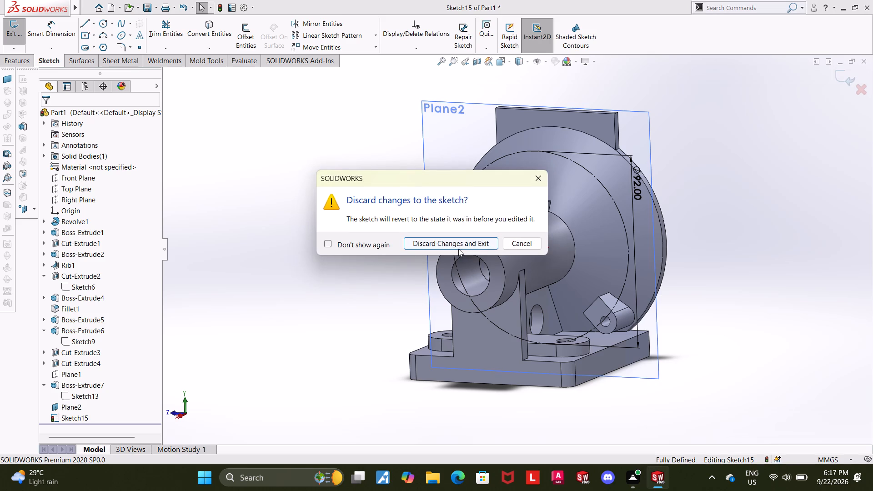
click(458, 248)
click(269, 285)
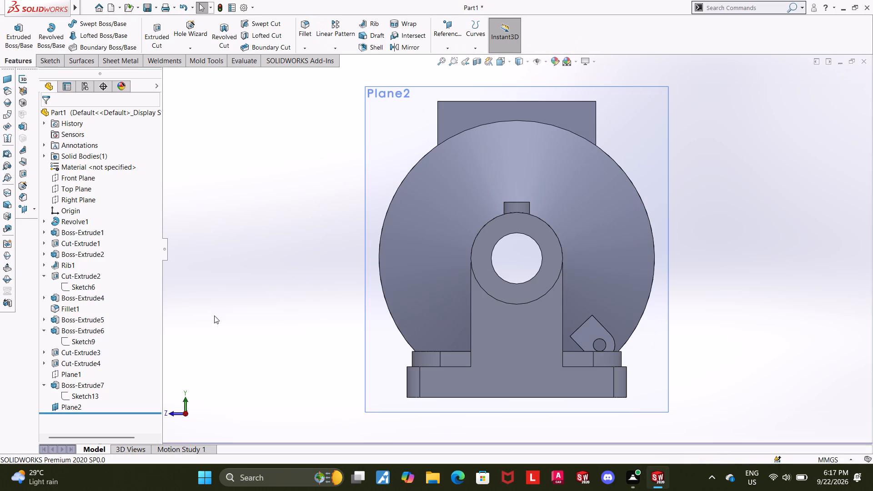
Delete the Boss-Extrude7 lug feature behind the flange while keeping its profile, Sketch13.
middle_drag(231, 353, 206, 370)
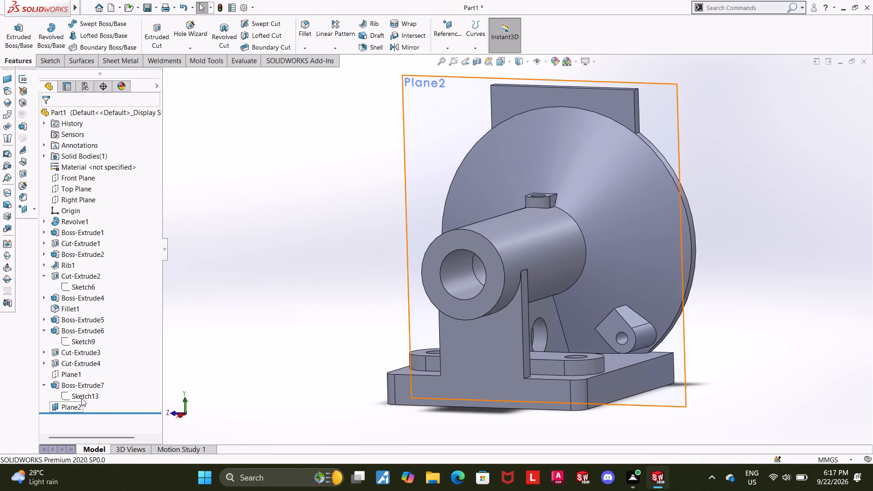
right_click(65, 386)
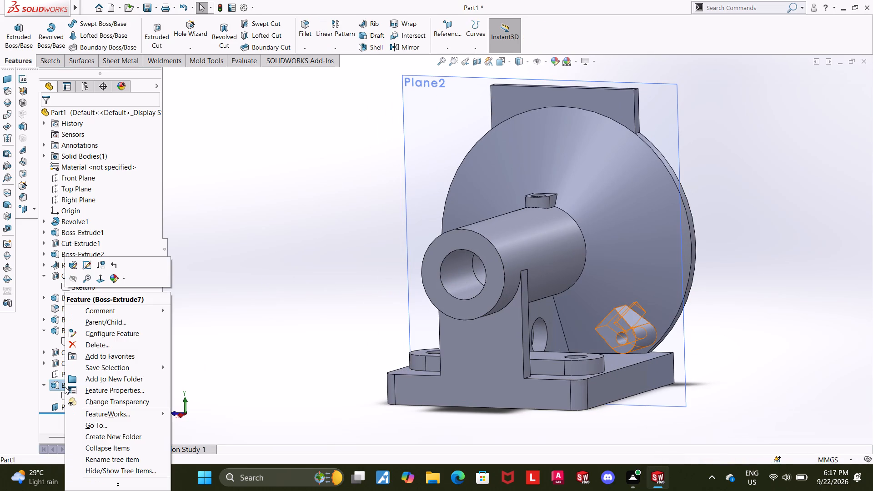
click(96, 343)
click(515, 178)
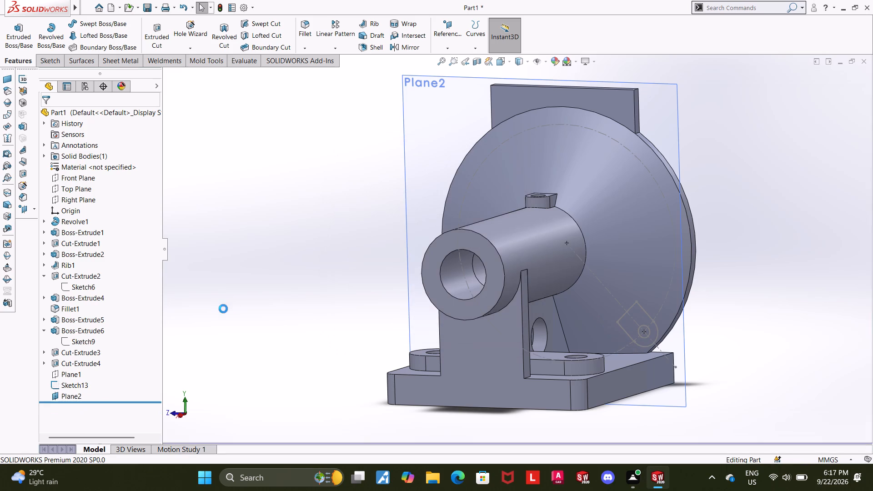
click(223, 309)
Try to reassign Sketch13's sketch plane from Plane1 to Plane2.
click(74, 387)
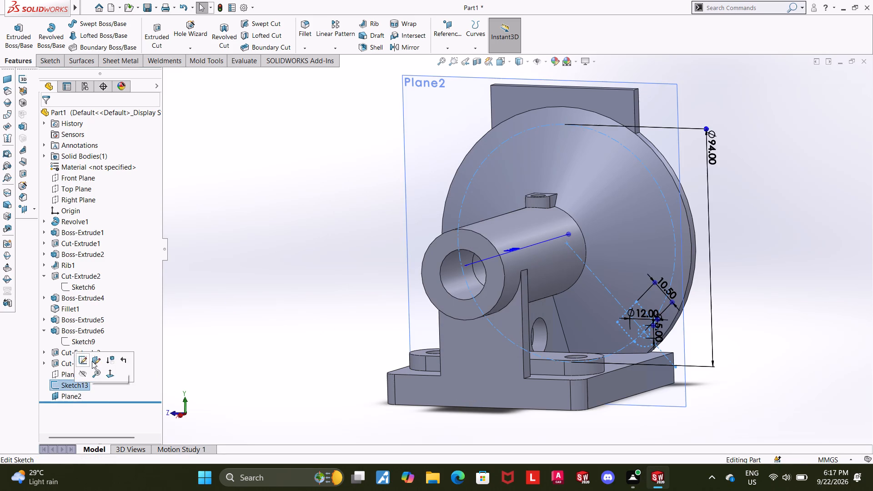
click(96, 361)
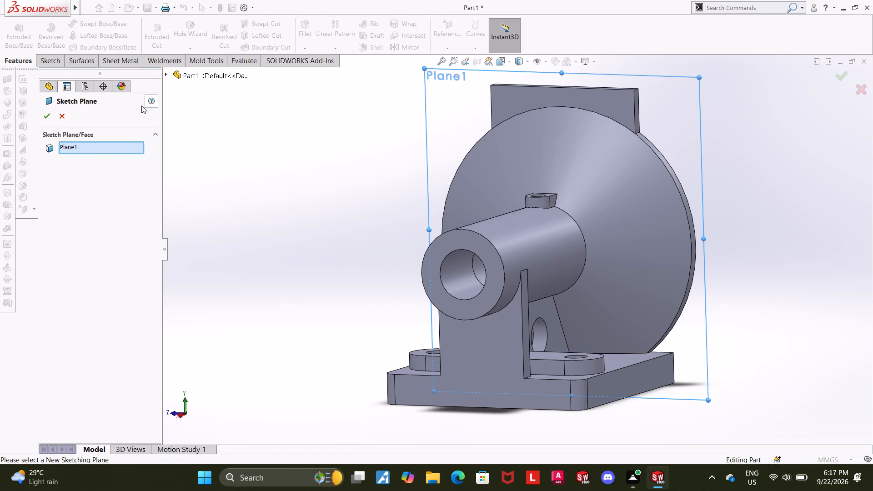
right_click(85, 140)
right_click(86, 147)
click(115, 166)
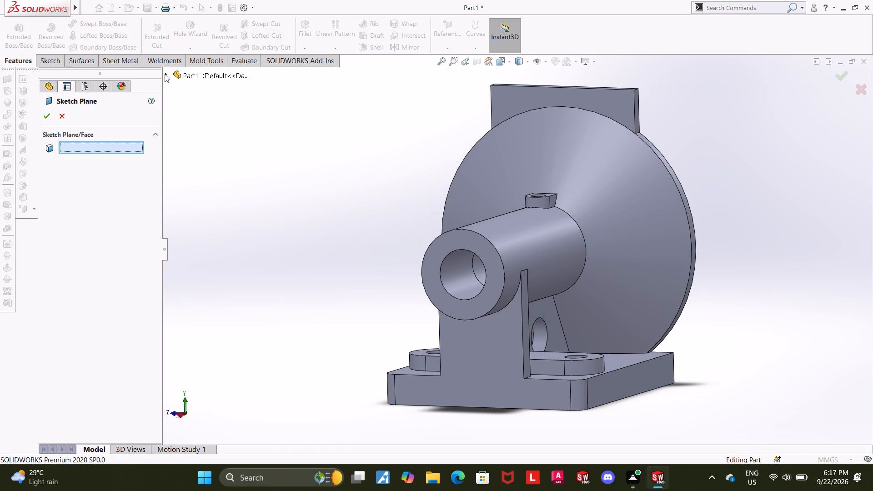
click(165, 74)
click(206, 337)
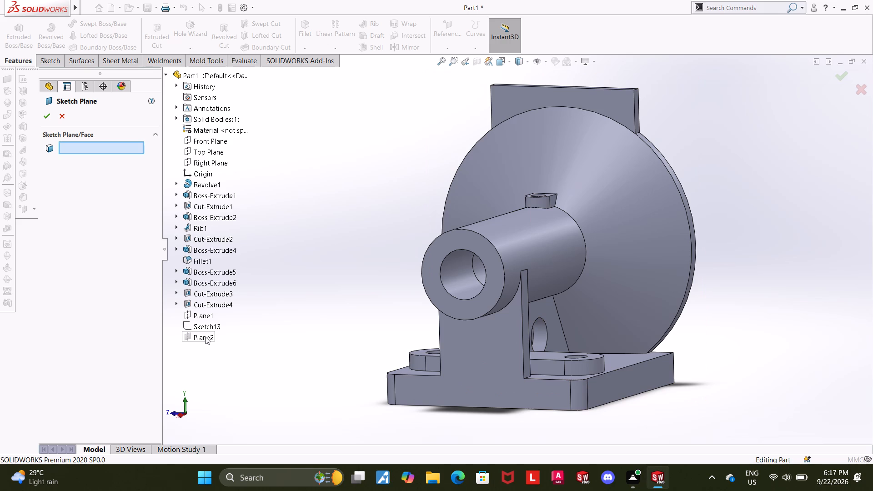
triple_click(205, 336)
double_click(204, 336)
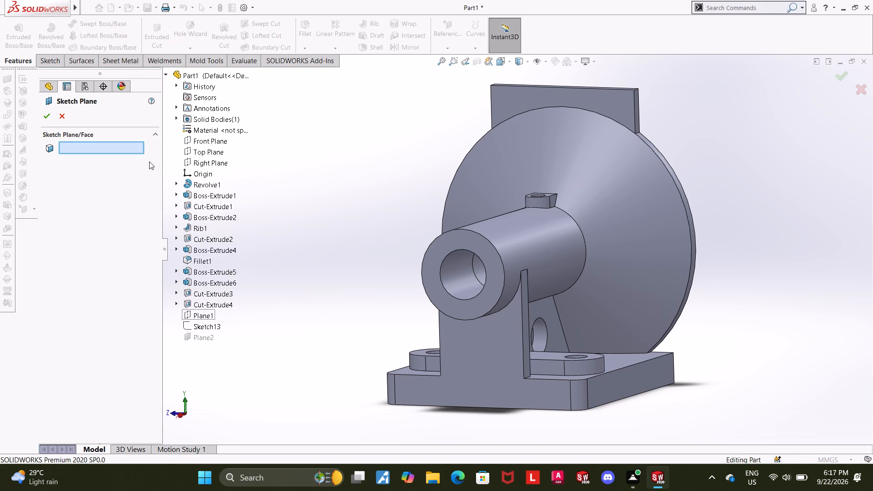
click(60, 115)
Delete the leftover lug profile, Sketch13.
right_click(79, 387)
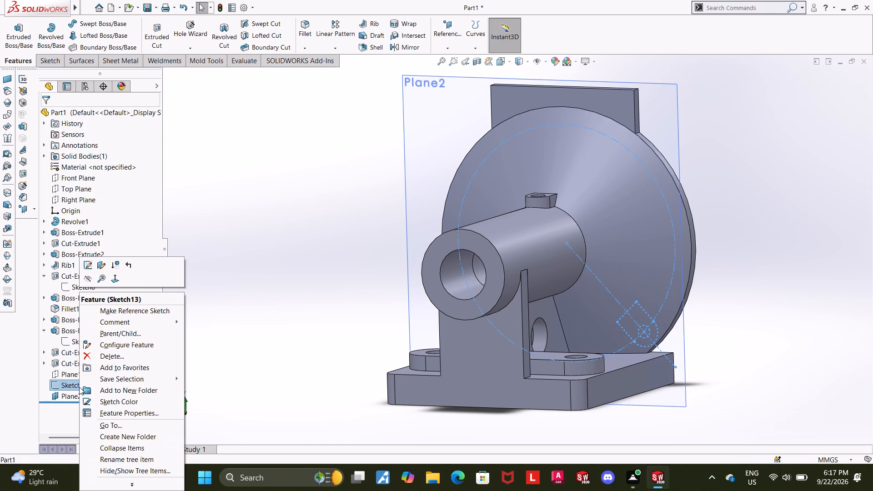
click(102, 356)
click(500, 182)
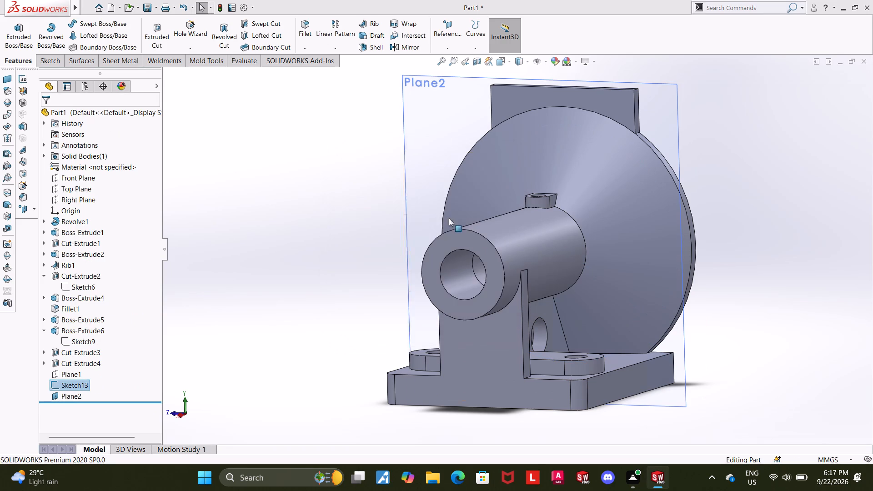
click(195, 357)
click(73, 383)
click(84, 361)
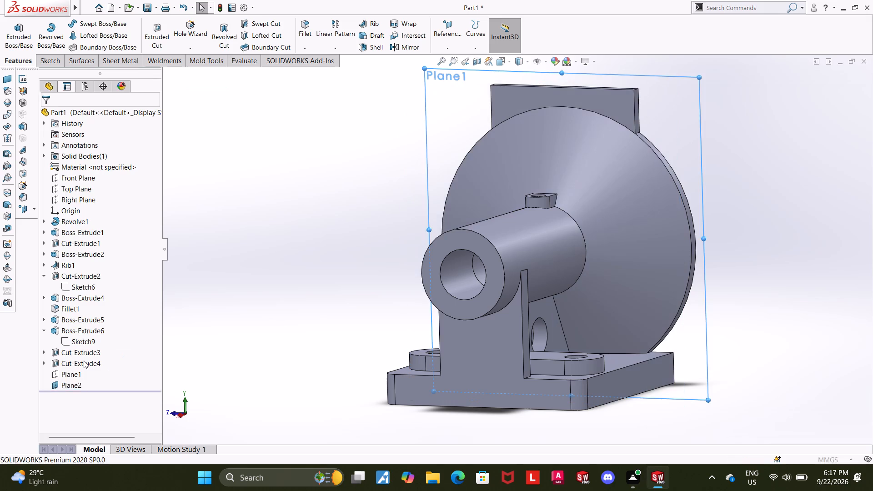
click(60, 122)
click(351, 265)
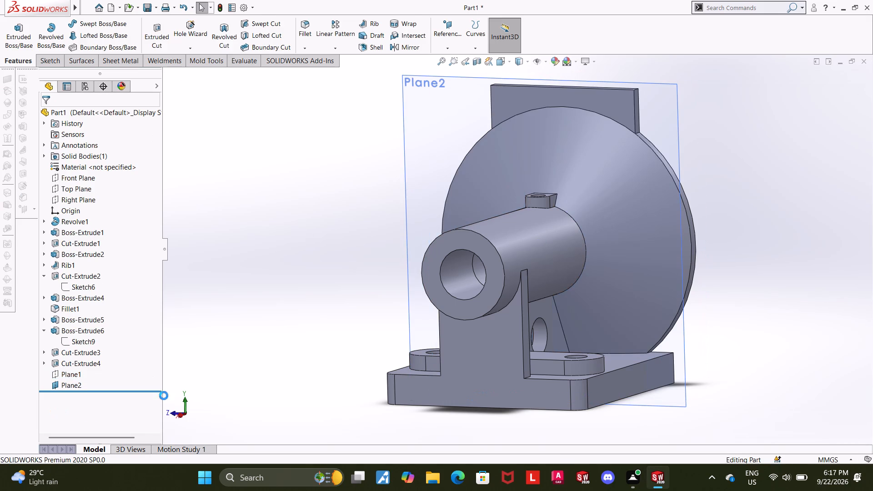
Start a sketch on Plane2, viewed normal to the plane, and draw a circle centred on the origin inside the flange outline.
click(72, 384)
click(83, 375)
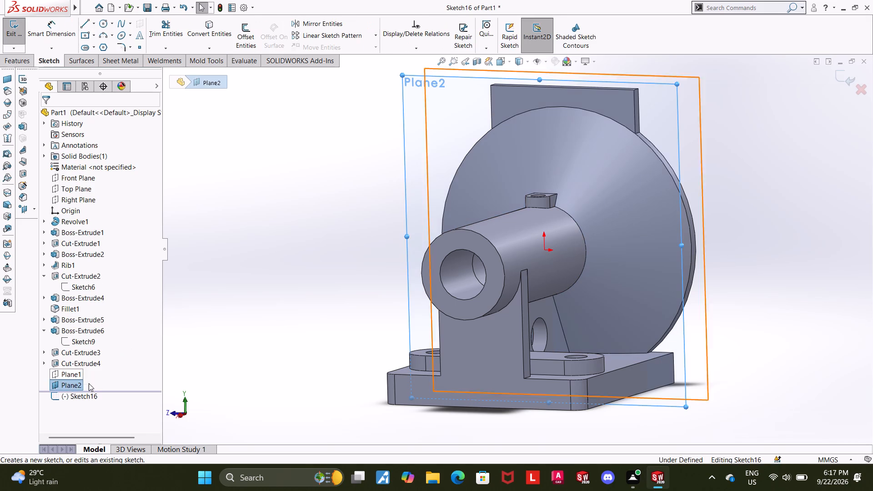
click(79, 395)
click(110, 383)
click(89, 401)
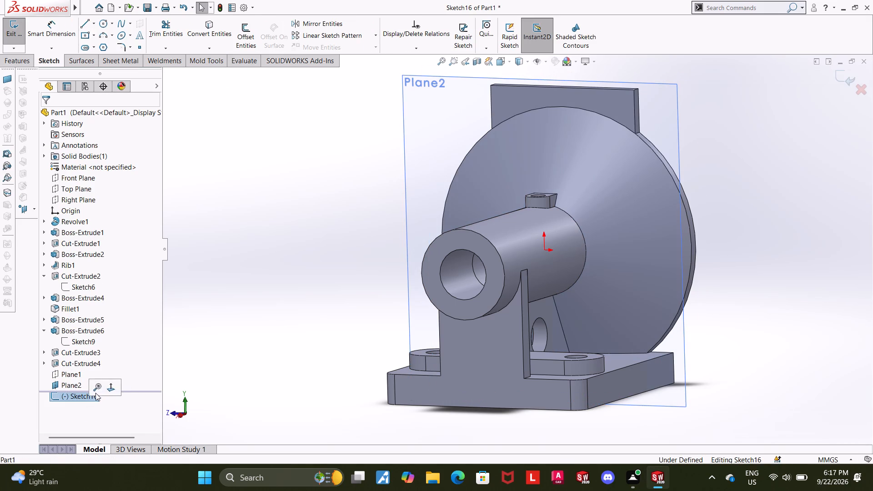
click(108, 391)
click(236, 381)
click(78, 397)
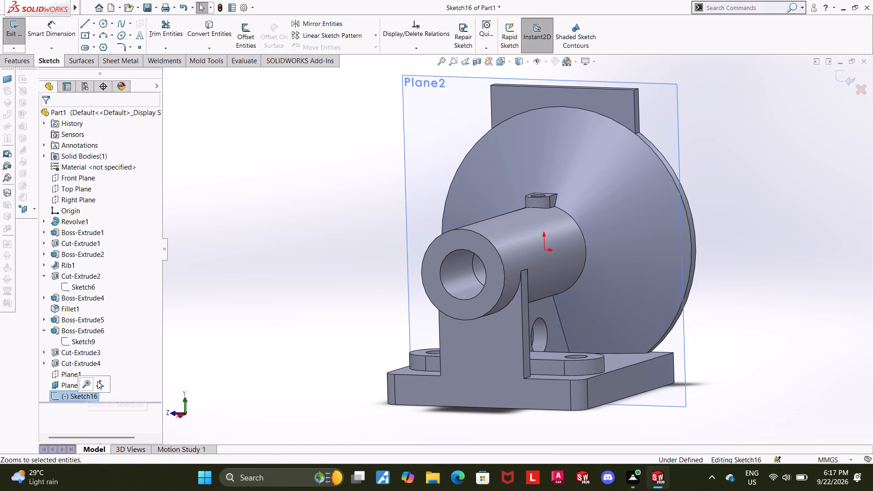
click(97, 381)
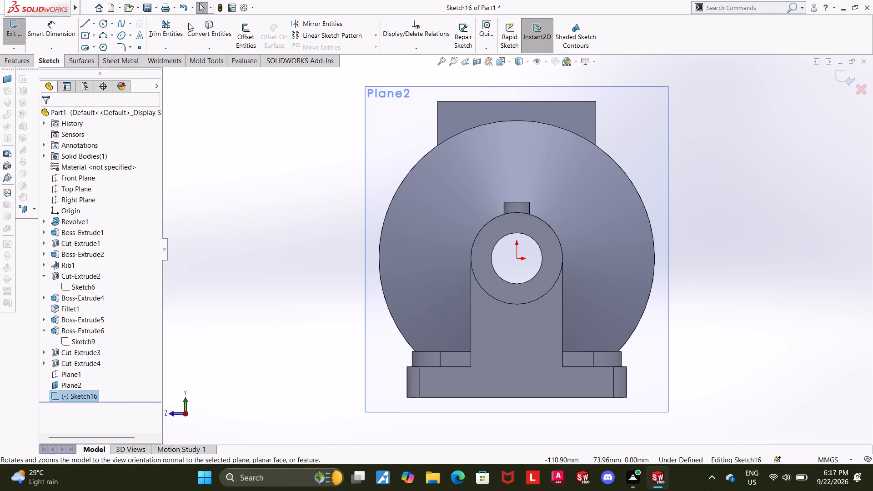
click(103, 25)
click(518, 258)
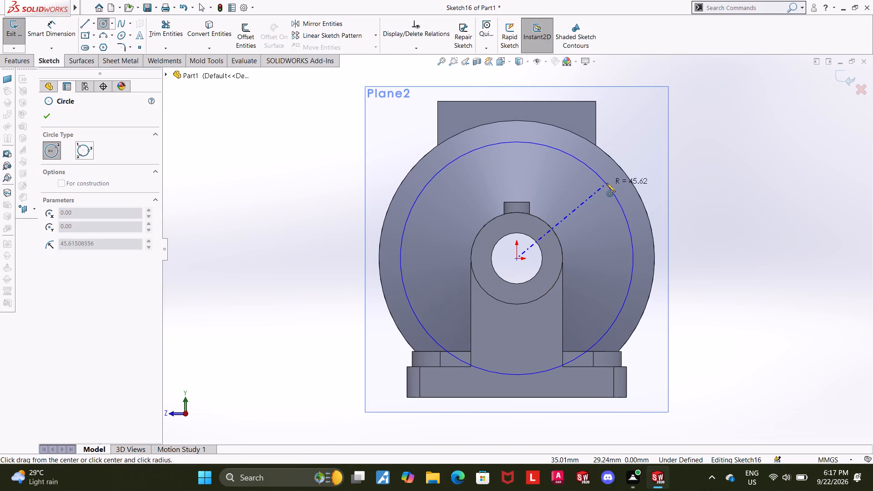
click(603, 184)
key(Escape)
key(Escape)
Dimension the circle's diameter as 92 mm and convert the circle to construction geometry.
click(56, 25)
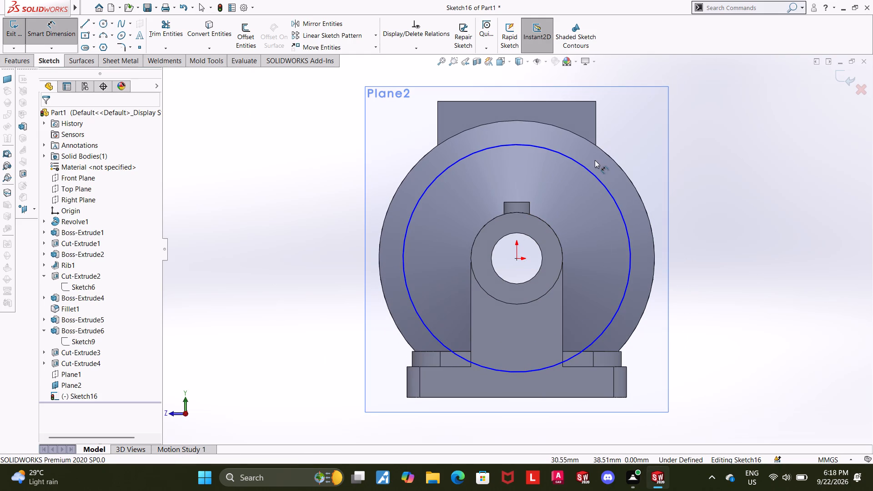
click(592, 173)
click(641, 138)
text(92)
key(Return)
key(Escape)
key(Escape)
click(484, 147)
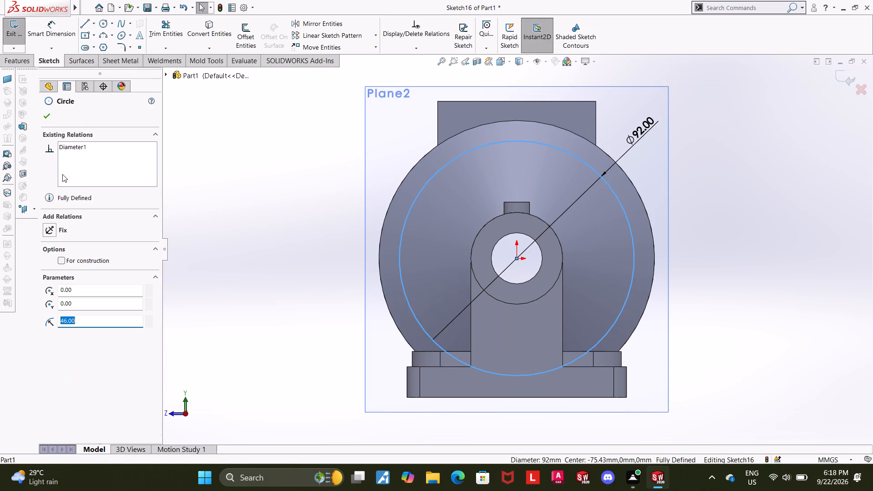
click(61, 261)
click(45, 110)
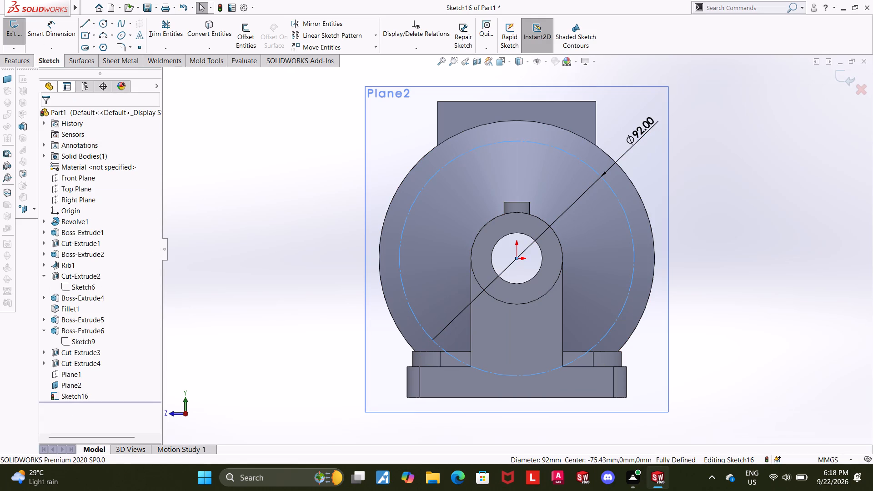
click(268, 166)
Draw a centerline about 42 mm long from the origin diagonally down and right, ending just inside the construction circle.
click(84, 25)
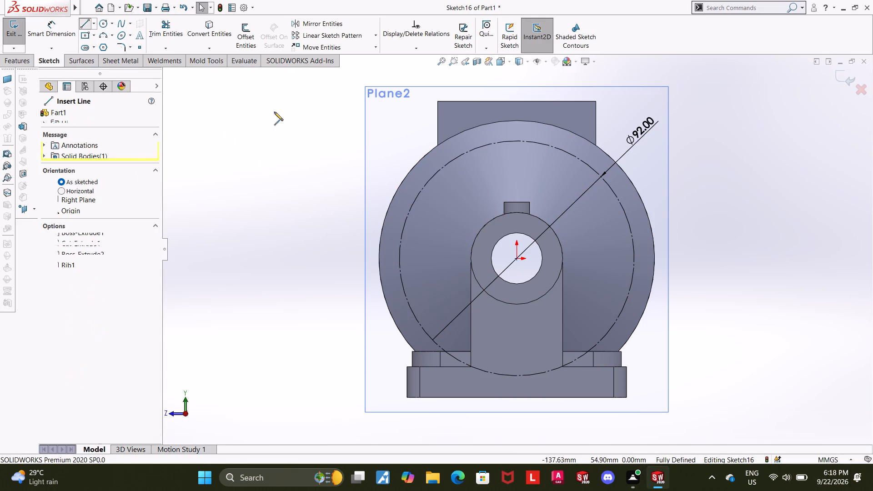
key(Escape)
click(92, 25)
click(97, 44)
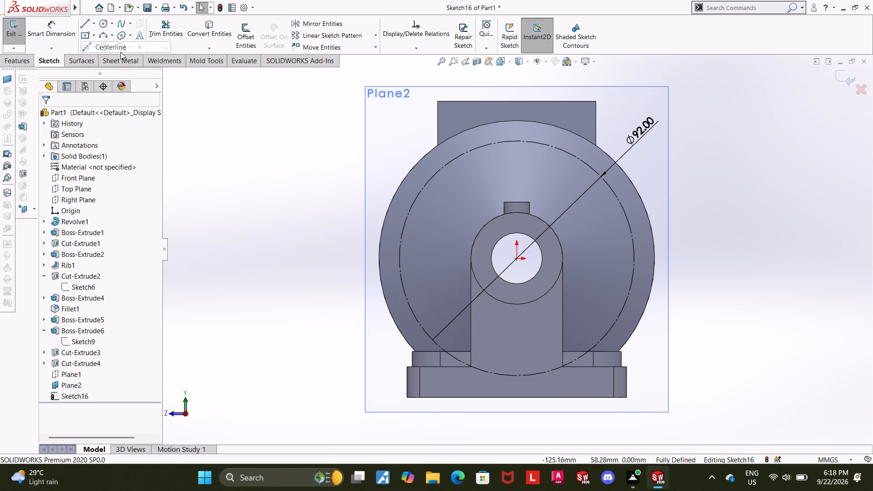
click(519, 257)
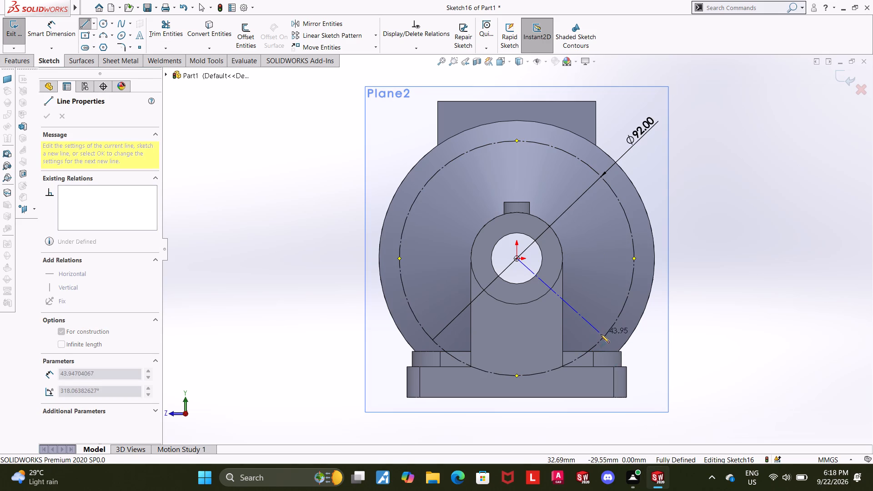
click(597, 331)
key(Escape)
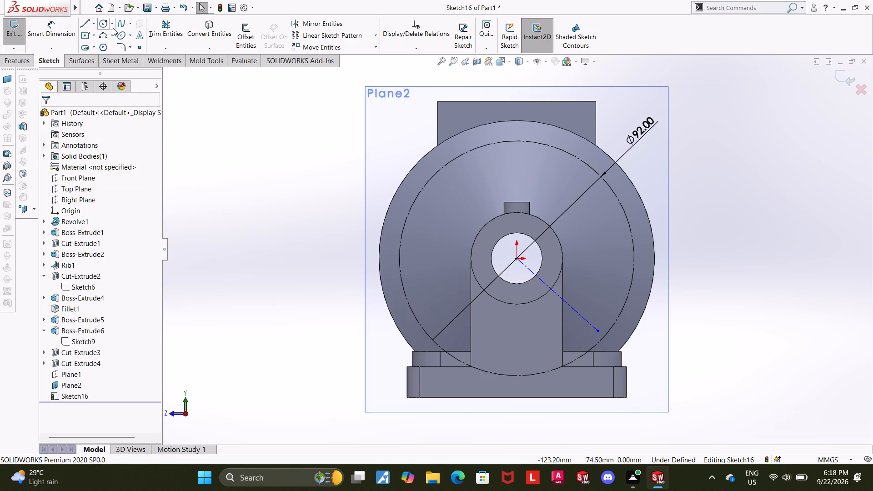
Draw a circle about 17 mm in diameter centred on the outer end of the centerline.
click(104, 26)
click(597, 331)
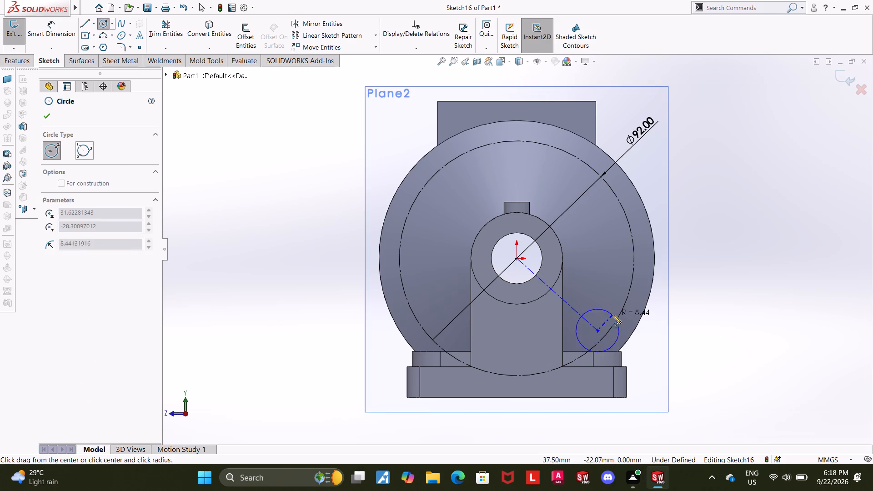
click(612, 315)
key(Escape)
key(Escape)
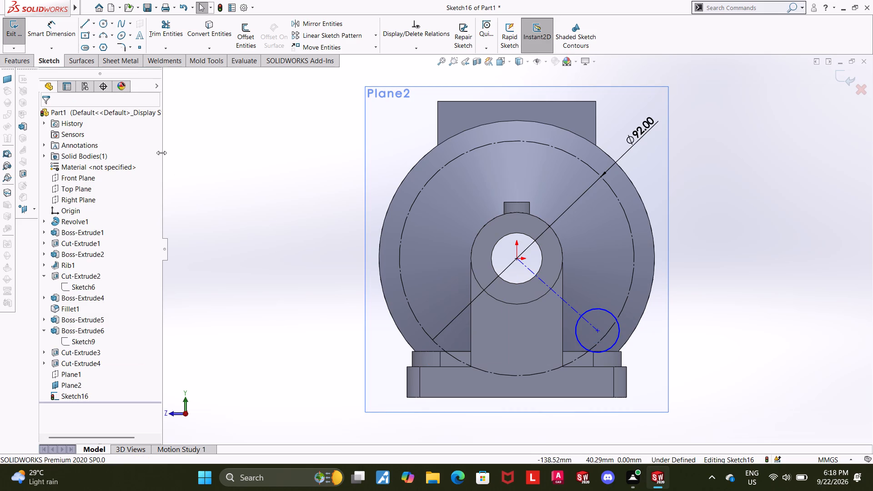
Make the small circle's centre coincident with the 92 mm construction circle.
scroll(652, 329, down, 2)
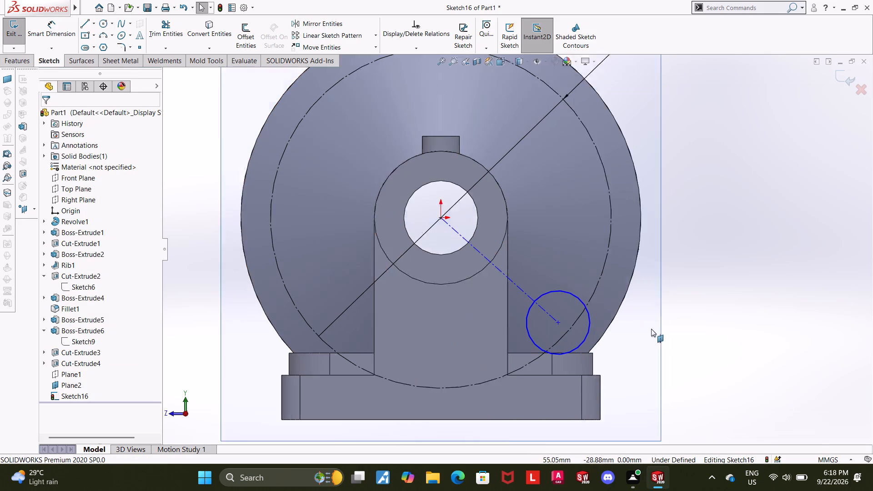
scroll(651, 329, down, 1)
ctrl+click(532, 316)
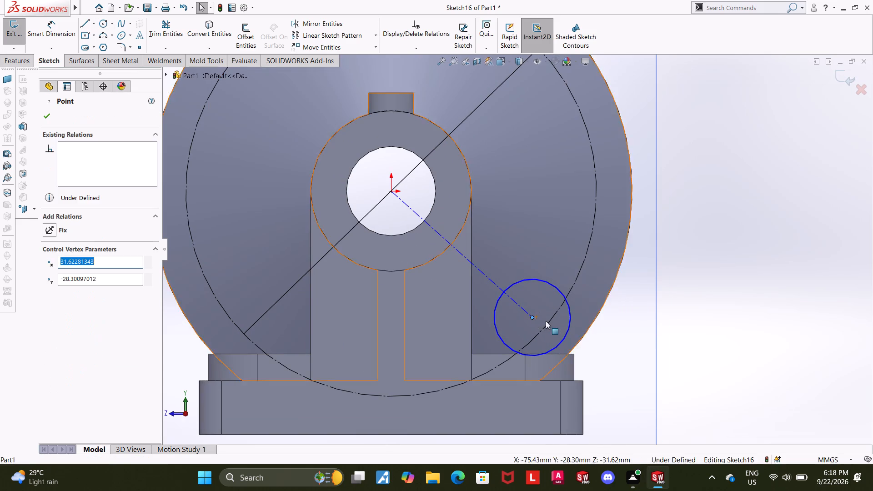
ctrl+click(547, 325)
click(45, 293)
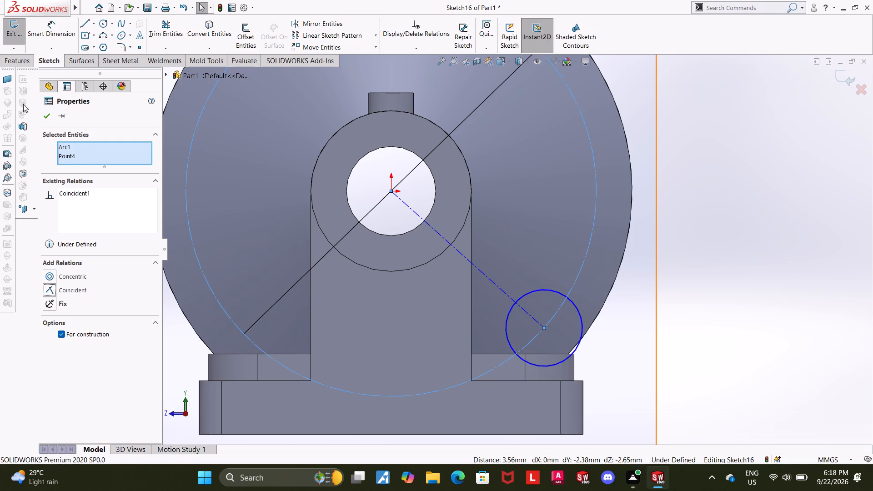
Dimension the small circle's diameter as 5 mm.
click(58, 30)
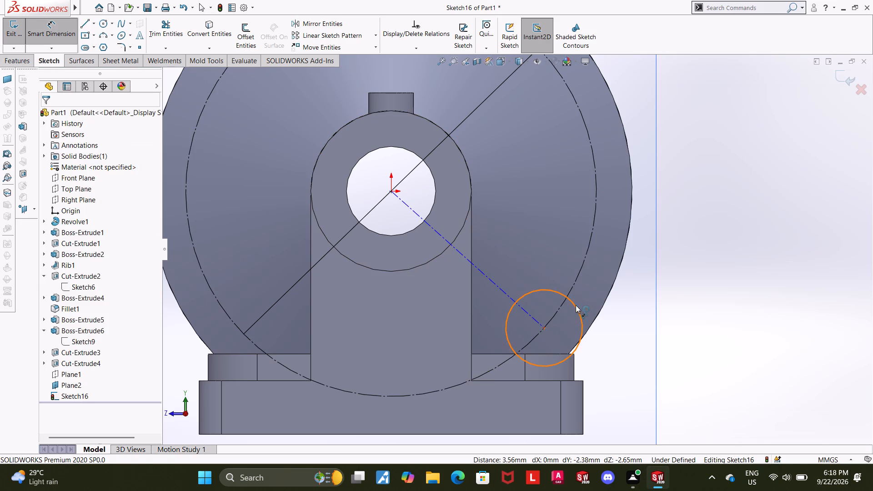
click(575, 306)
click(615, 301)
key(5)
key(Return)
key(Escape)
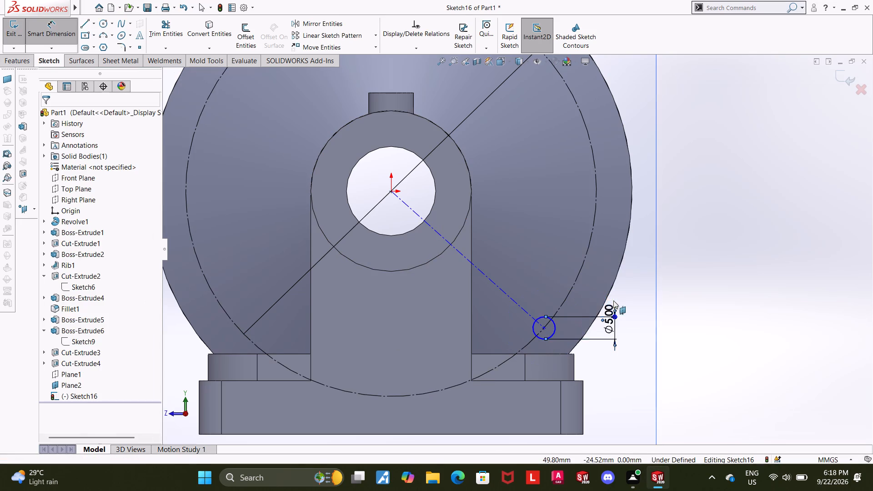
key(Escape)
Make the 5 mm circle tangent to the top edge of the raised pad on the base.
click(552, 334)
ctrl+click(537, 355)
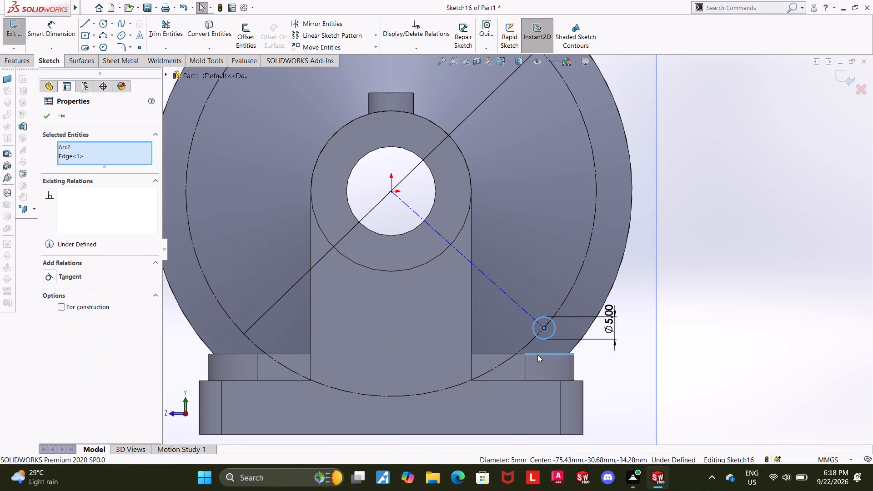
click(45, 278)
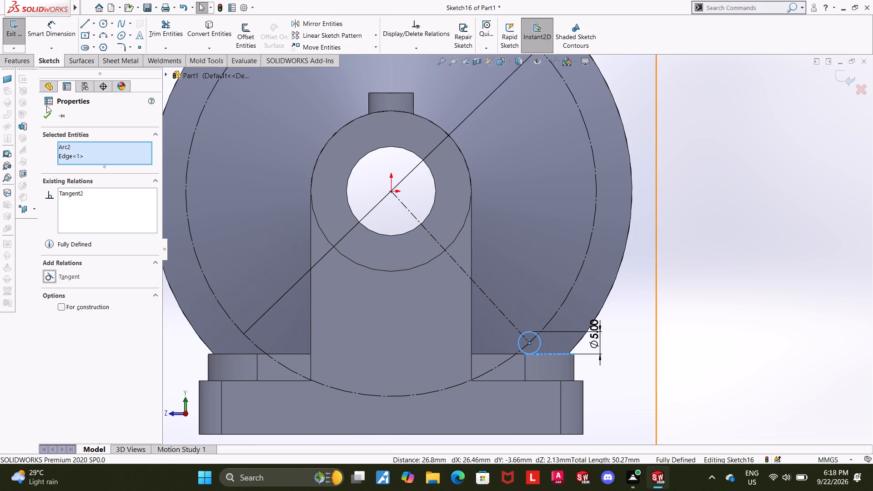
click(47, 112)
click(843, 262)
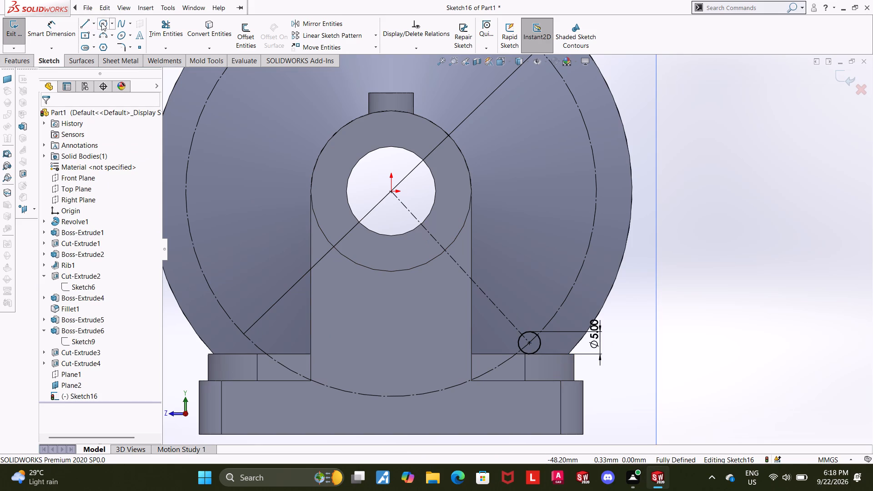
Draw a larger circle concentric with the 5 mm circle for the lug's rounded end.
click(101, 23)
click(528, 342)
click(542, 310)
key(Escape)
key(Escape)
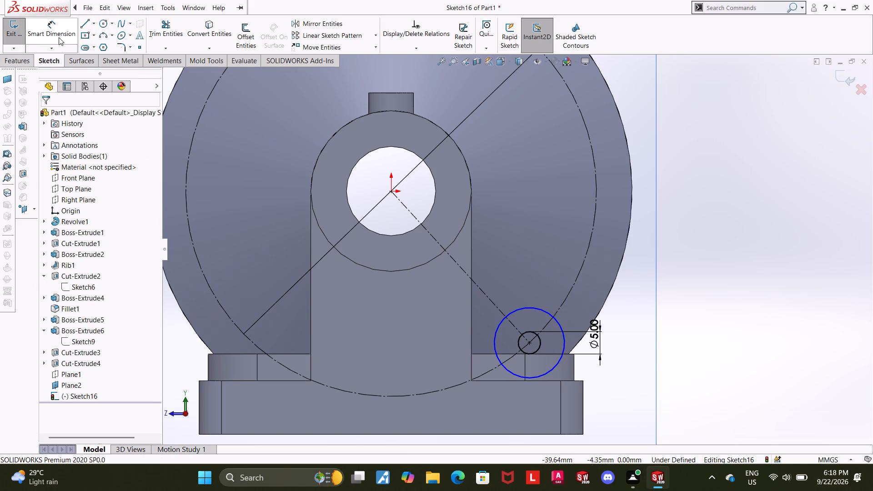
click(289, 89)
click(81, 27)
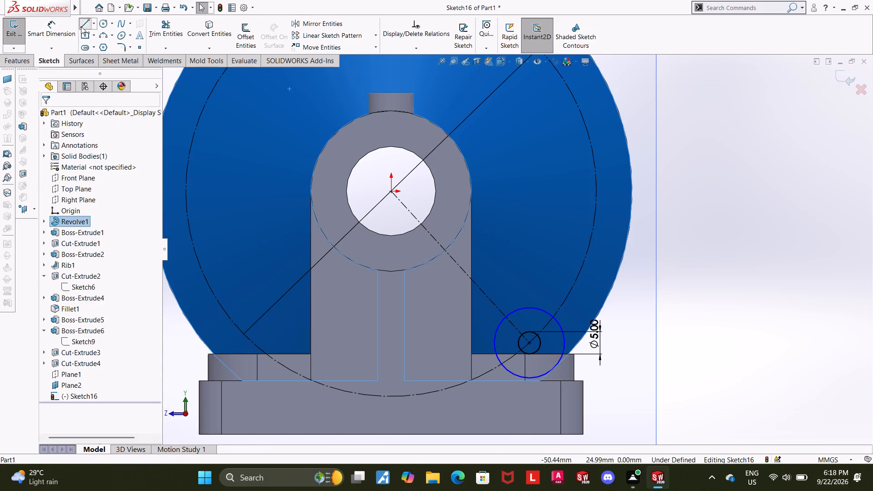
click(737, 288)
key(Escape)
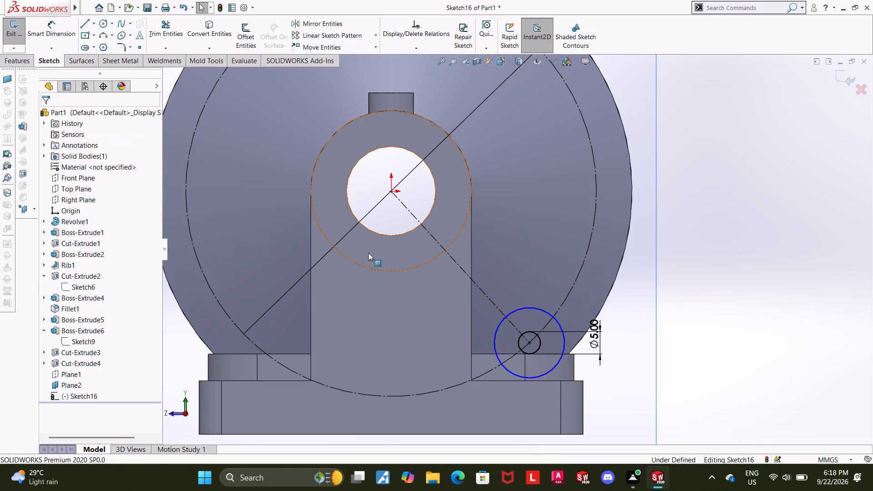
Draw two lines, about 17 mm and 16 mm long, from opposite sides of the larger circle towards the central bore.
click(90, 23)
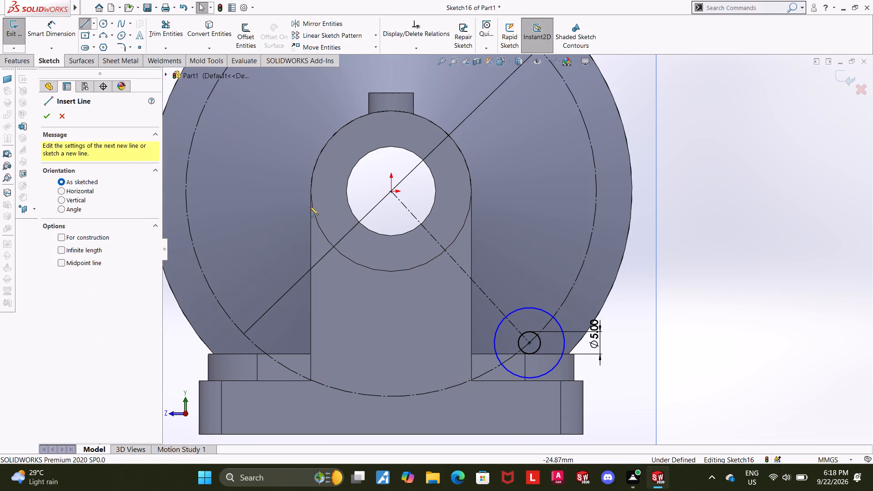
click(553, 316)
click(498, 265)
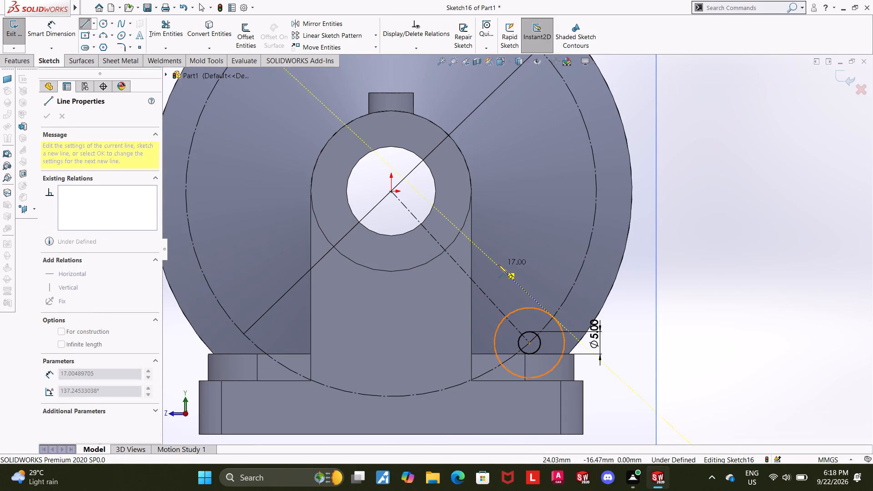
key(Escape)
key(Escape)
double_click(78, 26)
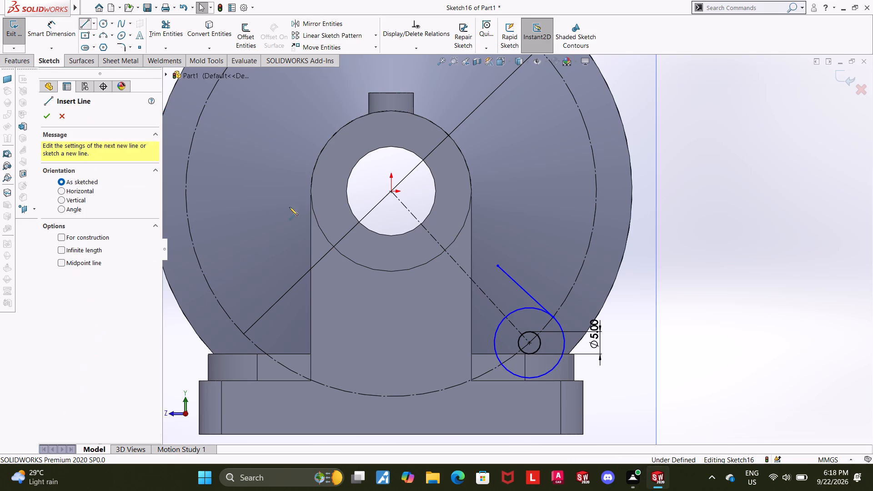
click(502, 366)
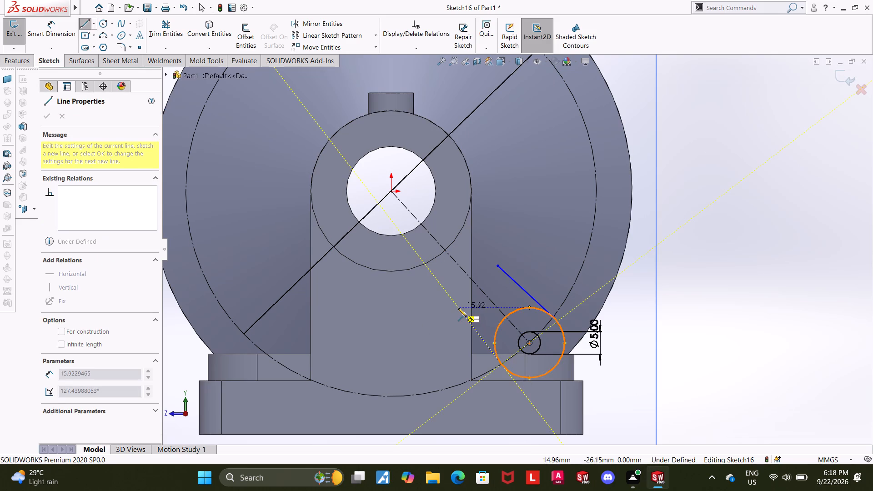
click(456, 308)
key(Escape)
key(Escape)
key(Escape)
Trim away the larger circle's inner arc between the two side lines, leaving the lug's rounded outer end.
click(167, 39)
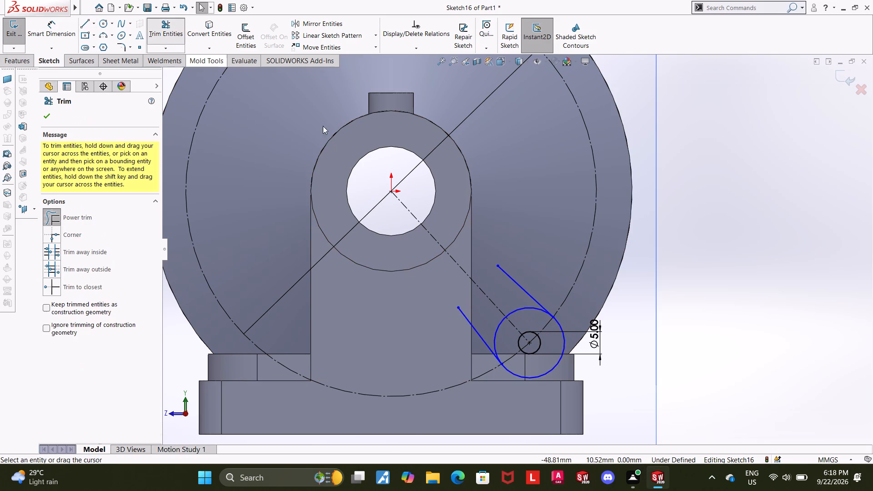
drag(502, 348, 489, 320)
drag(520, 316, 513, 292)
key(Escape)
key(Escape)
Make both side lines of the lug profile parallel to the slanted construction centreline.
click(528, 292)
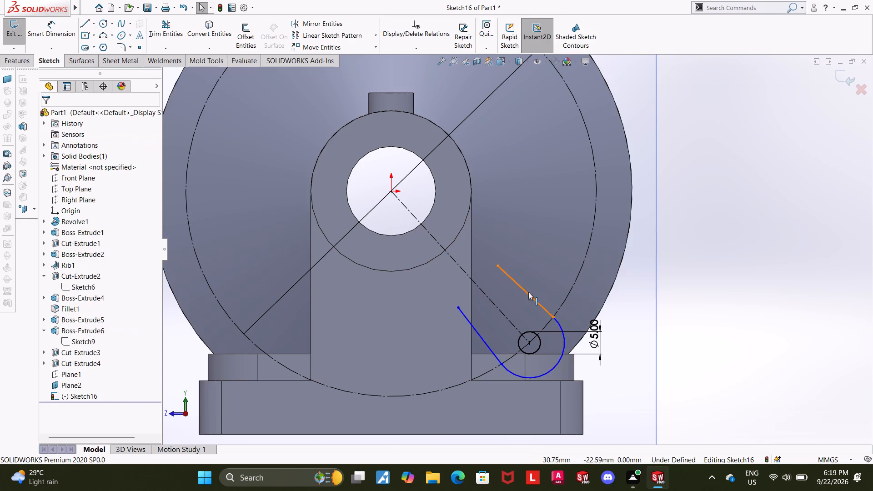
ctrl+click(502, 311)
ctrl+click(476, 333)
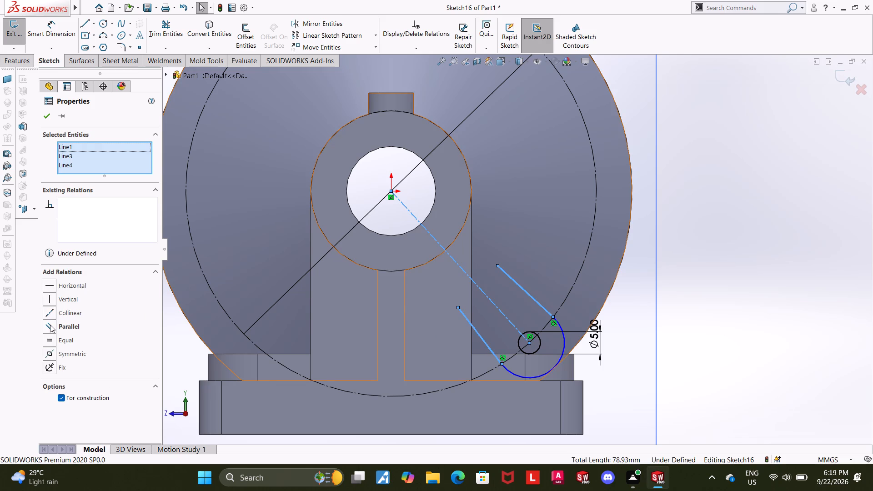
click(51, 326)
click(43, 121)
click(741, 260)
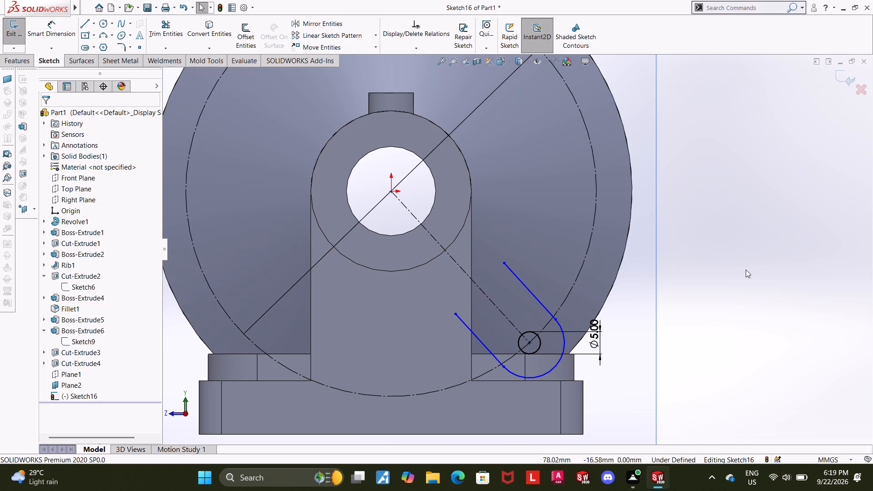
Close the lug profile with a line joining the free ends of the two side lines.
click(86, 23)
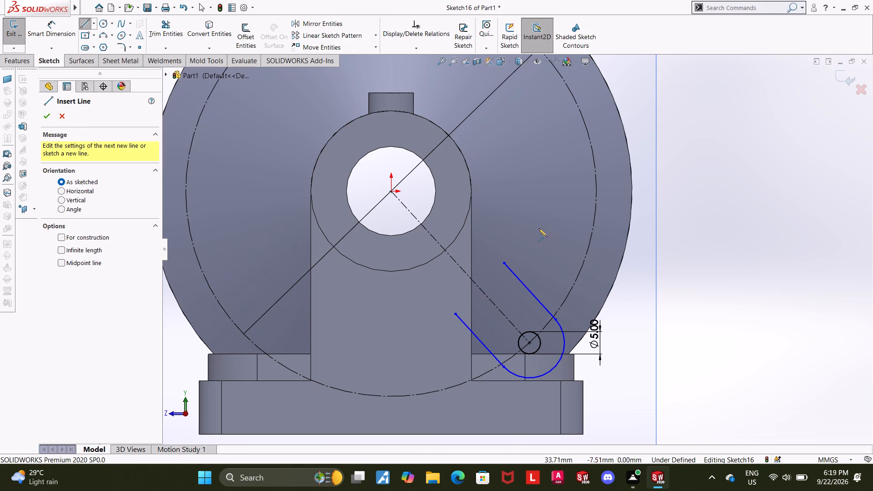
click(455, 313)
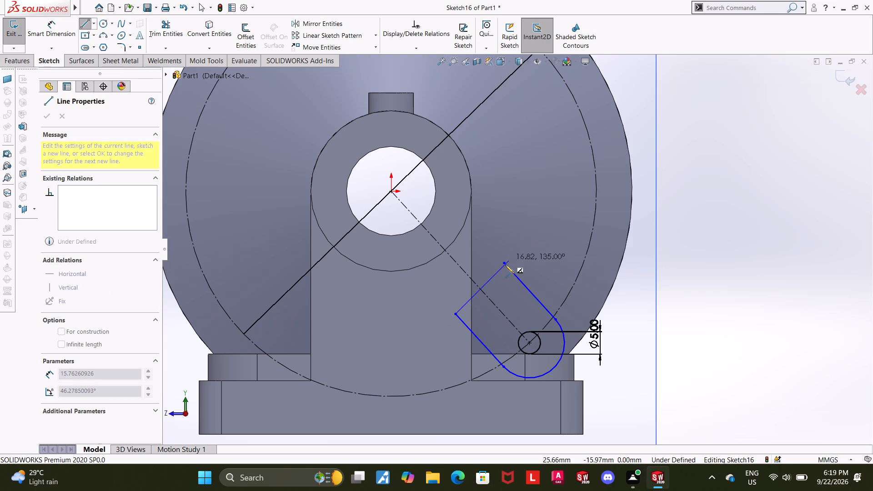
click(505, 265)
key(Escape)
key(Escape)
key(Escape)
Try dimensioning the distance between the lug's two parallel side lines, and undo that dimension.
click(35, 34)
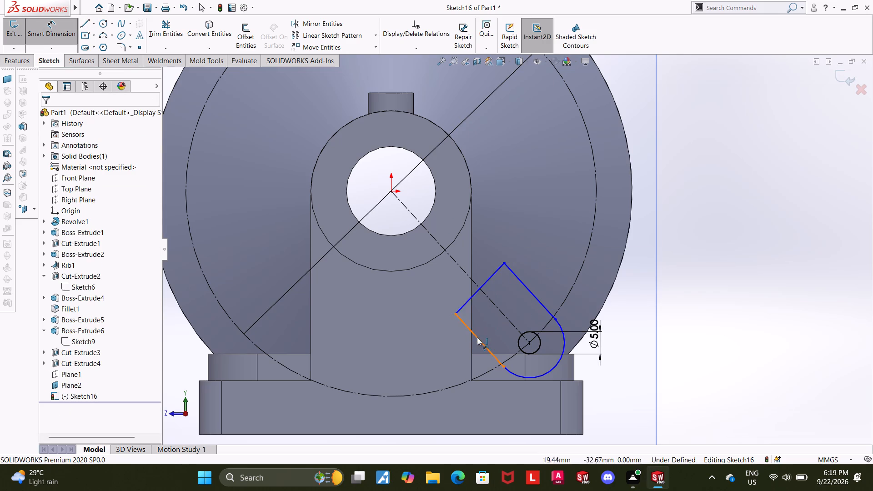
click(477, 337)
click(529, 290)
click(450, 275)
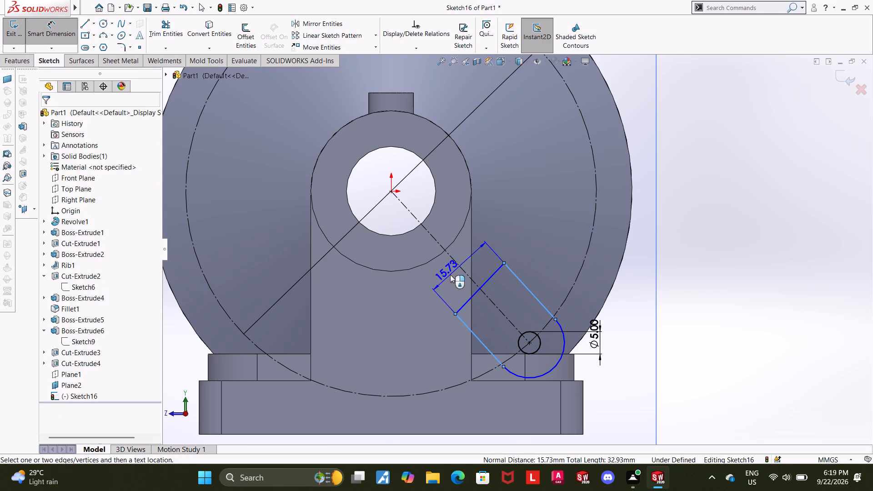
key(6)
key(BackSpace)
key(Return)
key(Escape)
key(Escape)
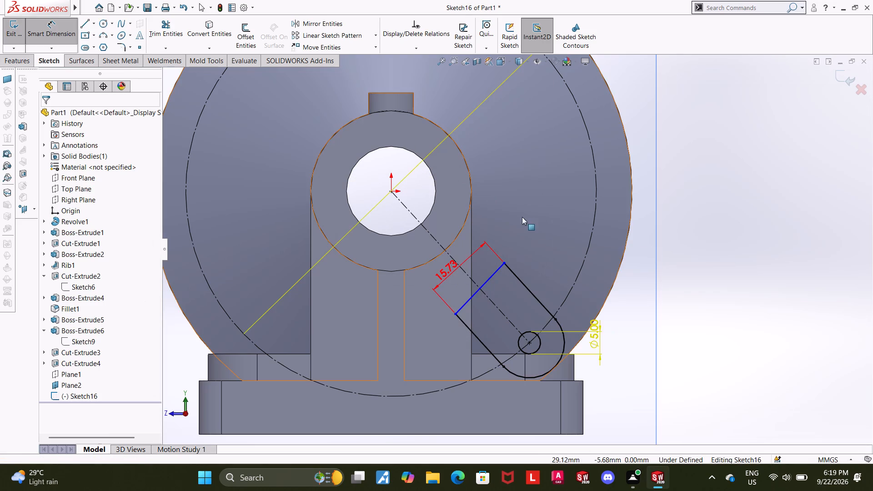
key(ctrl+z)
Dimension the radius of the lug's rounded end as 6 mm.
click(56, 31)
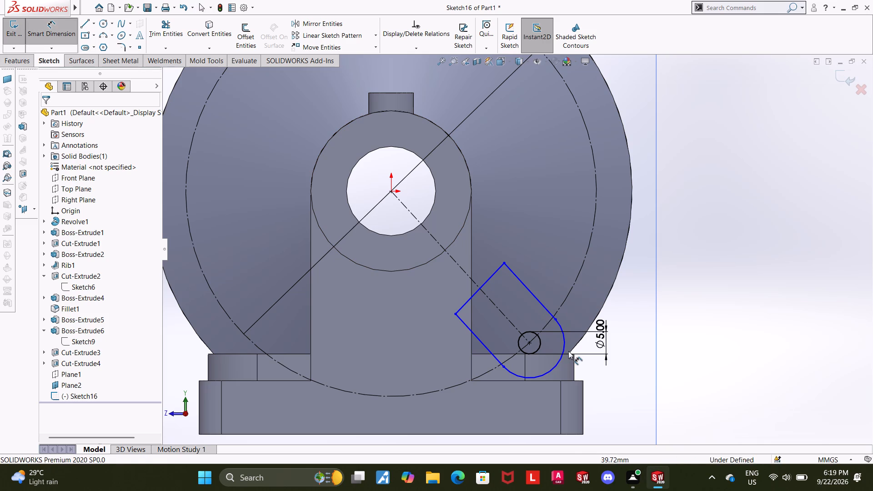
click(564, 345)
click(643, 354)
key(6)
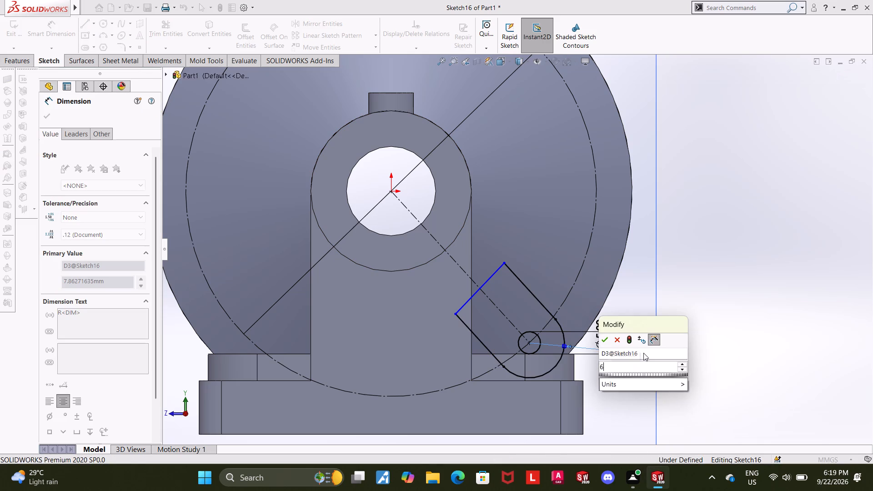
key(Return)
key(Escape)
key(Escape)
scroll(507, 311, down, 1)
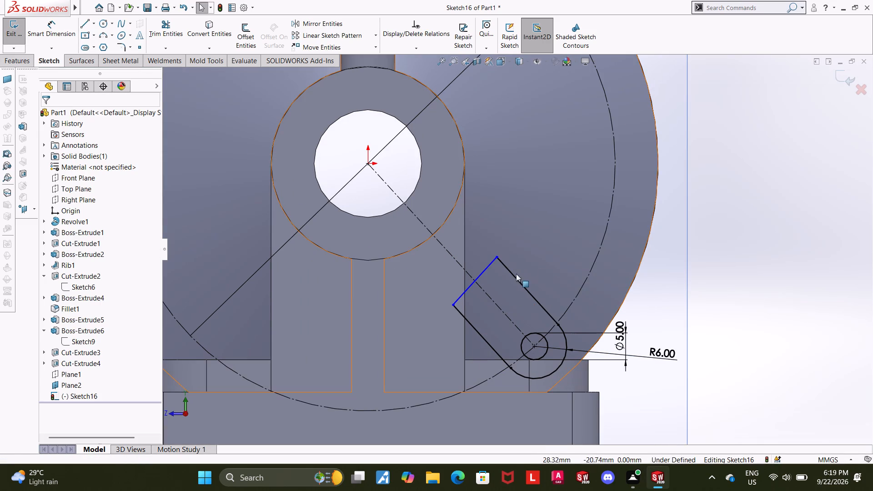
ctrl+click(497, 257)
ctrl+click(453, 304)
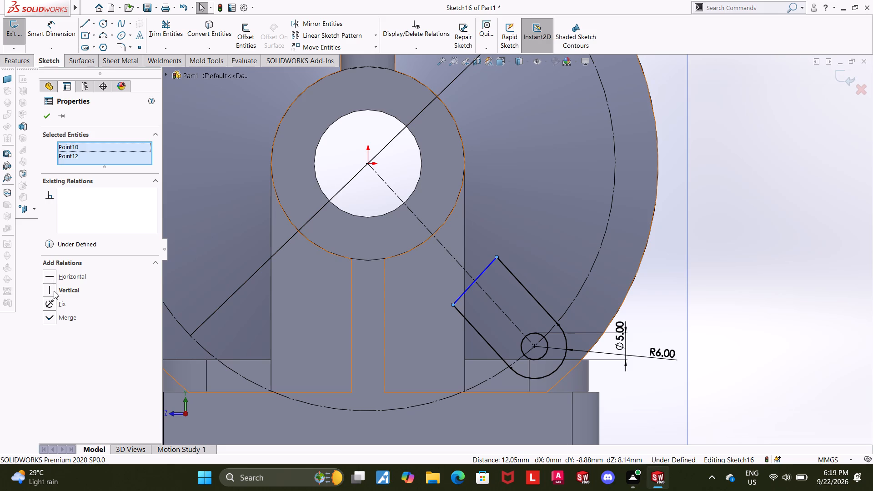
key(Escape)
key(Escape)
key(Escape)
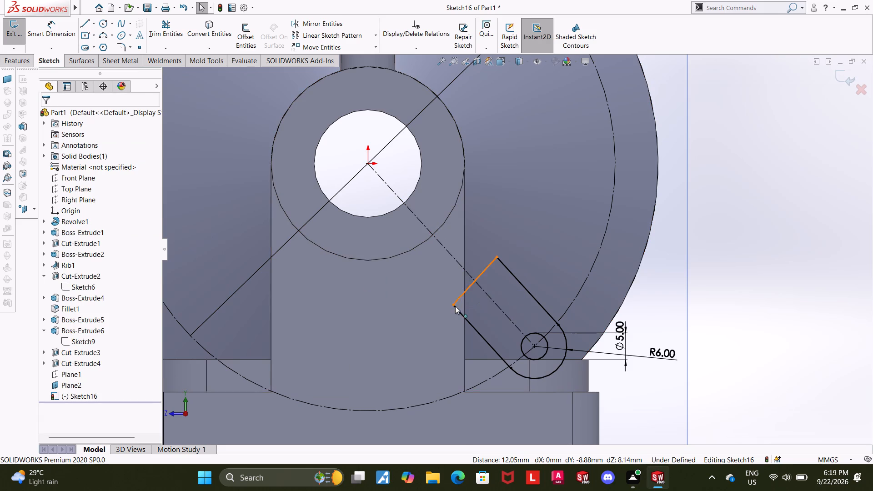
Make the lug profile's closing line perpendicular to each of its two side lines.
ctrl+click(457, 299)
ctrl+click(467, 318)
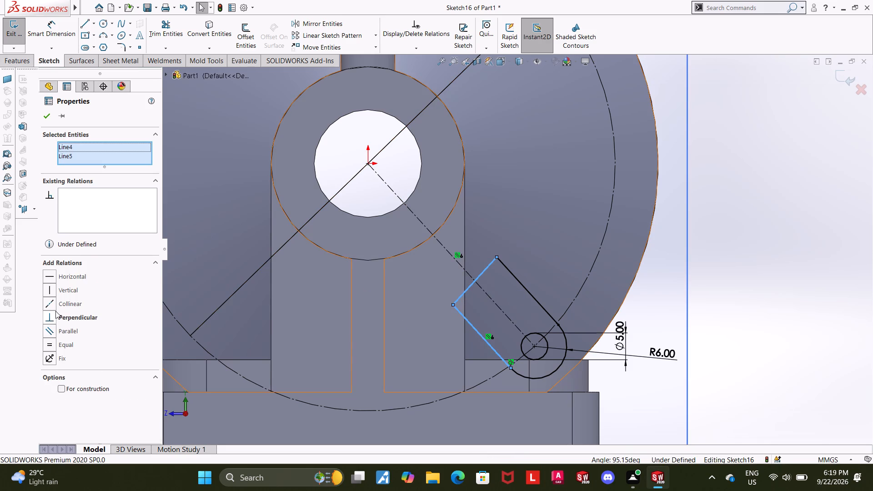
click(54, 314)
click(46, 119)
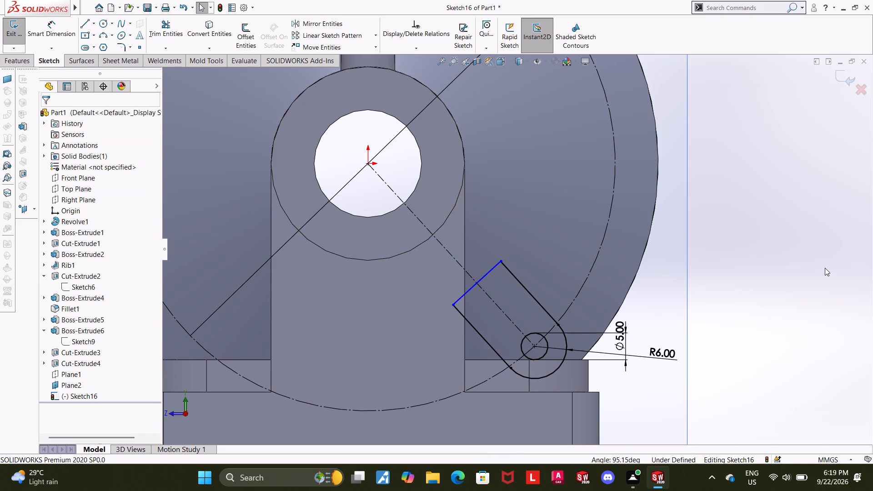
click(758, 266)
ctrl+click(513, 275)
ctrl+click(490, 272)
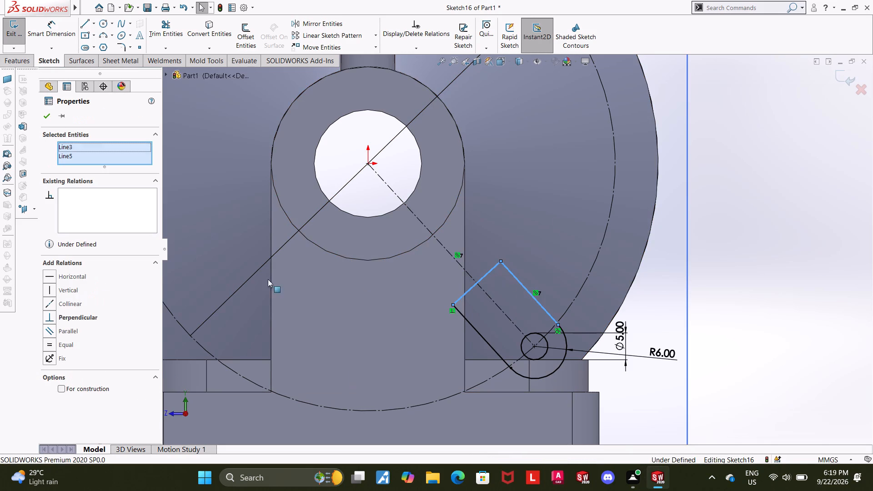
click(47, 317)
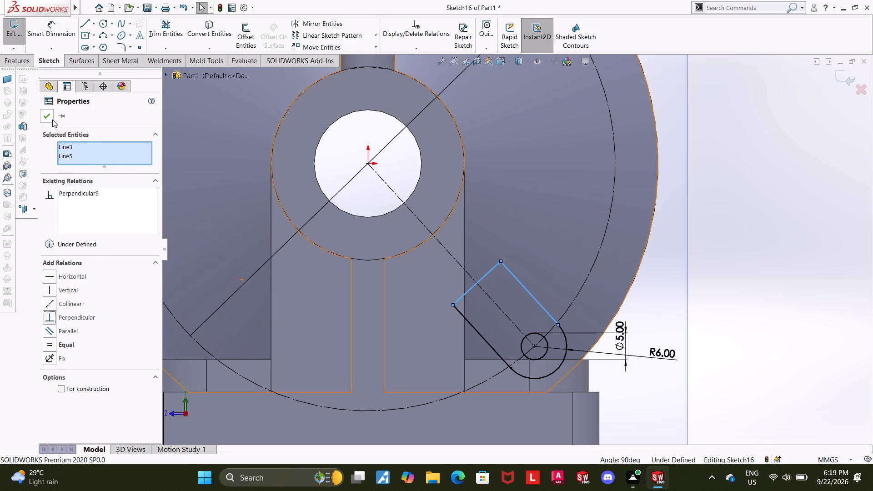
click(52, 120)
click(843, 277)
key(Escape)
key(Escape)
key(Escape)
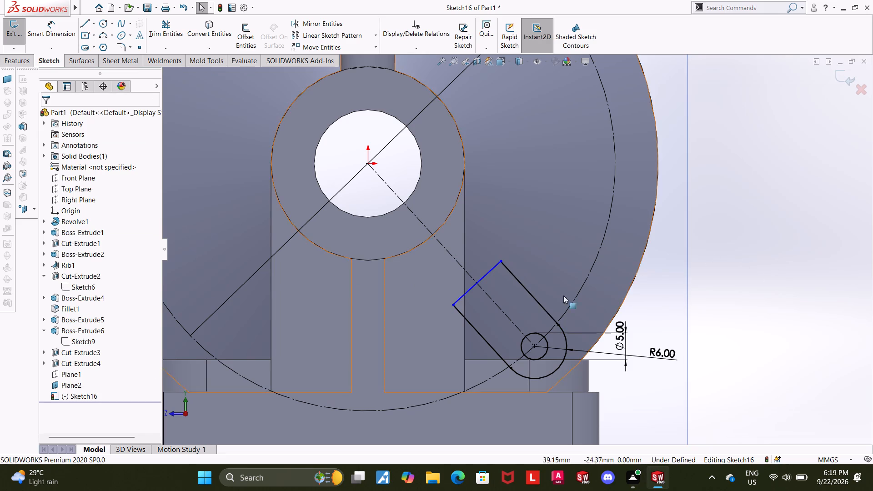
Make the lug profile's closing line perpendicular to the slanted construction centreline.
click(484, 291)
ctrl+click(479, 281)
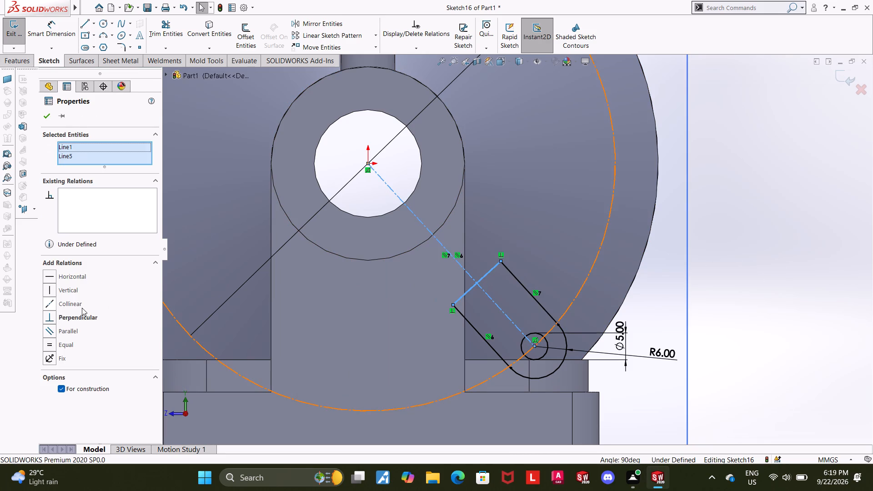
click(53, 318)
click(44, 121)
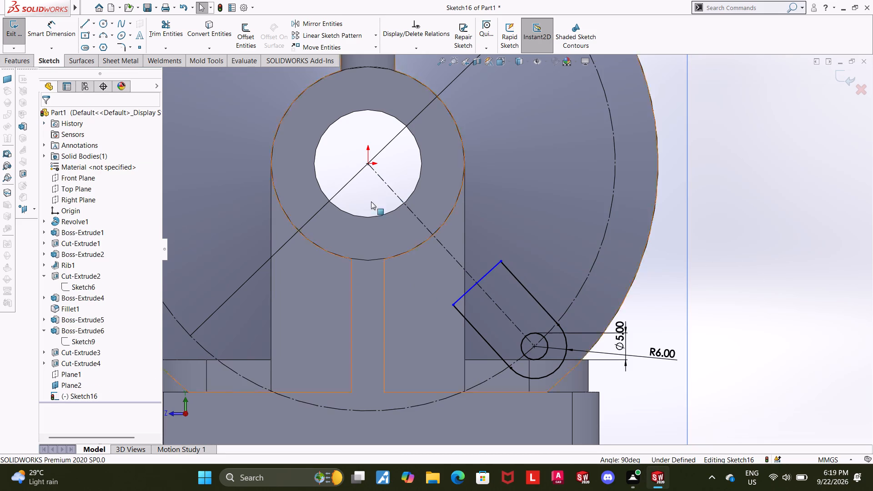
click(845, 254)
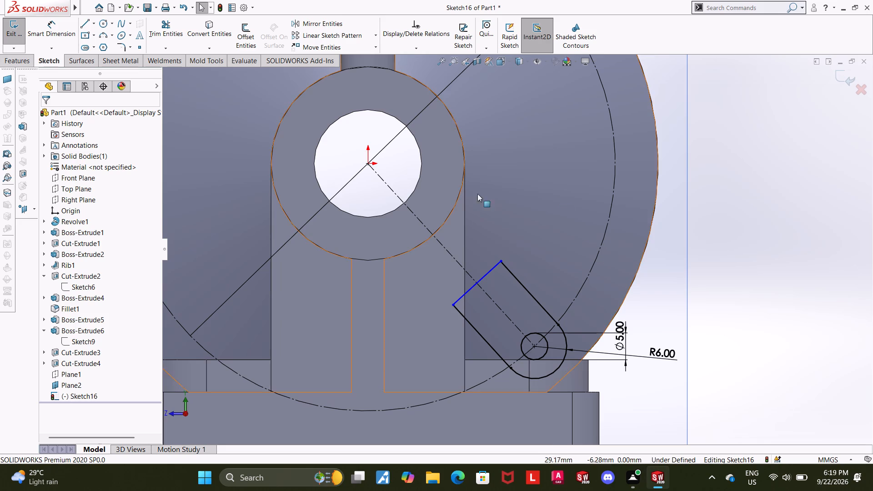
Dimension the distance from the 5 mm circle's centre to the closing line as 10.5 mm.
click(46, 36)
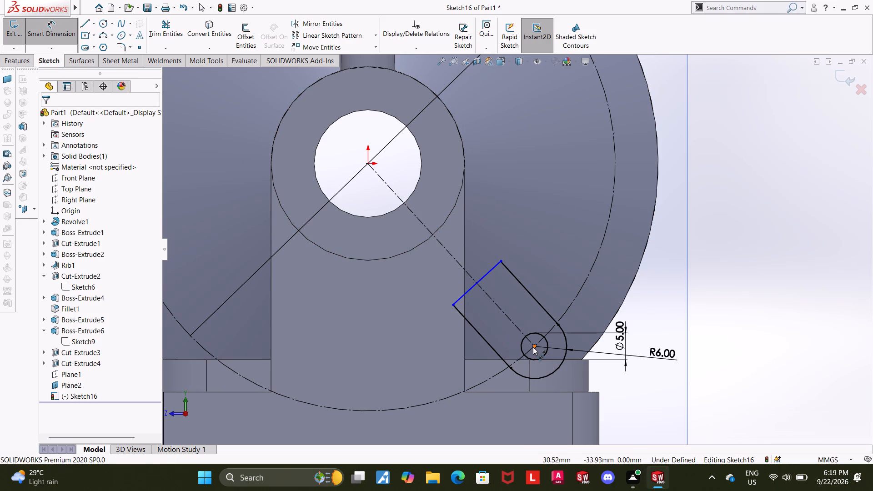
click(533, 347)
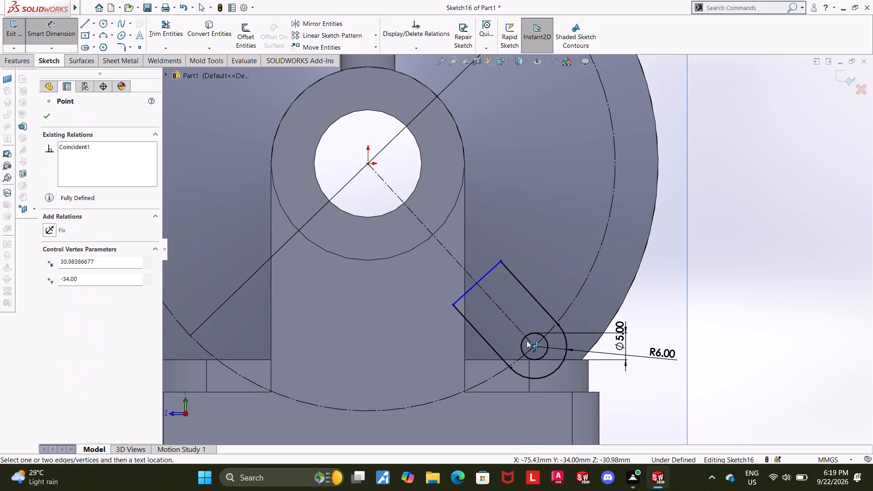
click(477, 280)
click(480, 281)
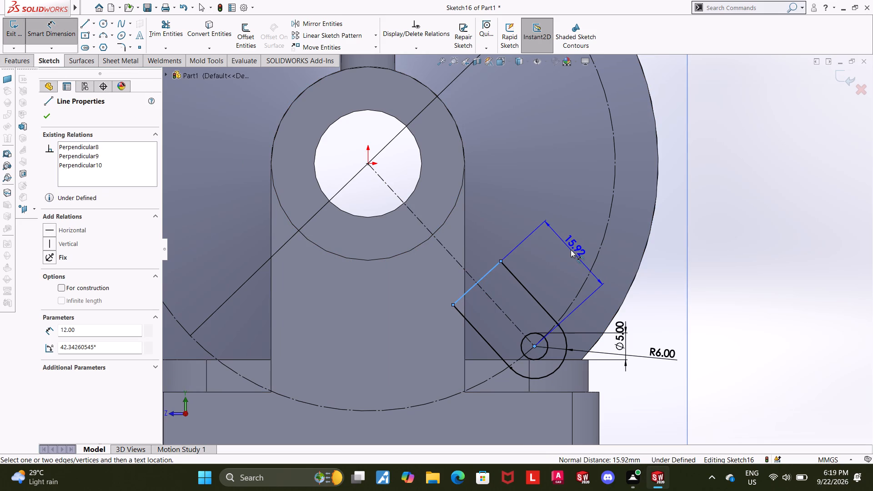
click(571, 250)
text(10.5)
key(Return)
key(Escape)
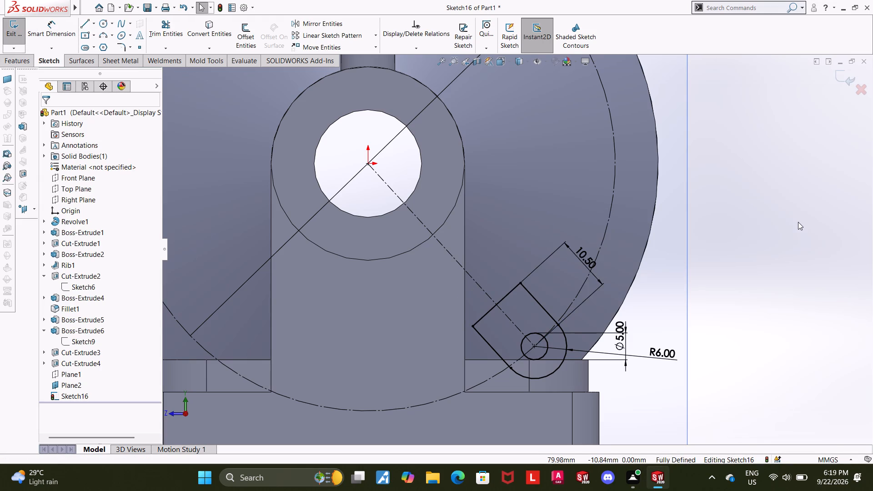
Finish the lug profile sketch on Plane2 and exit it.
middle_drag(784, 227, 773, 232)
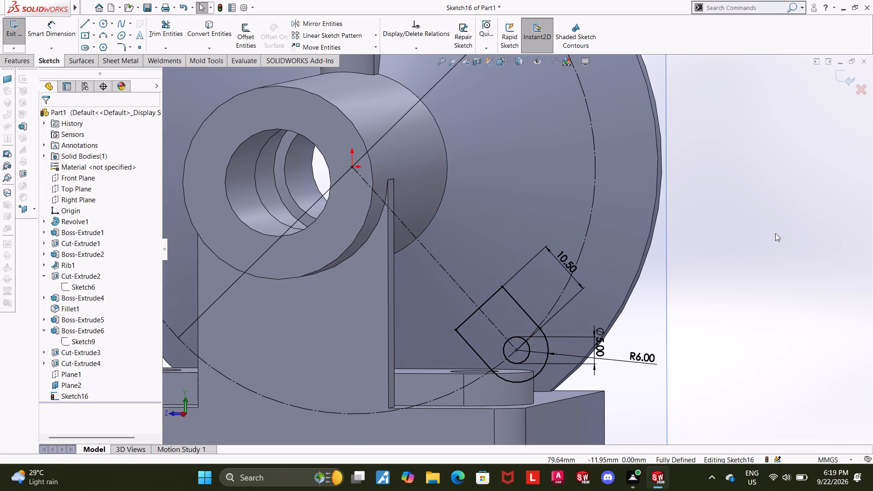
scroll(775, 228, up, 2)
click(837, 77)
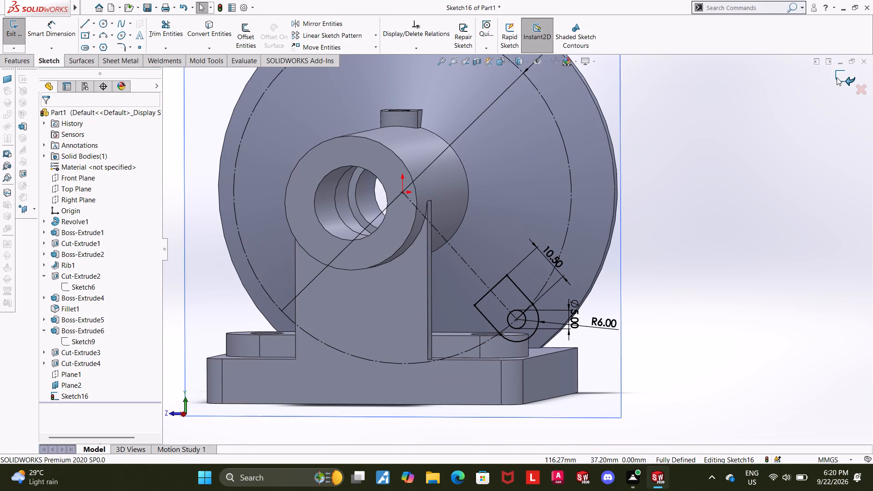
middle_drag(737, 220, 726, 226)
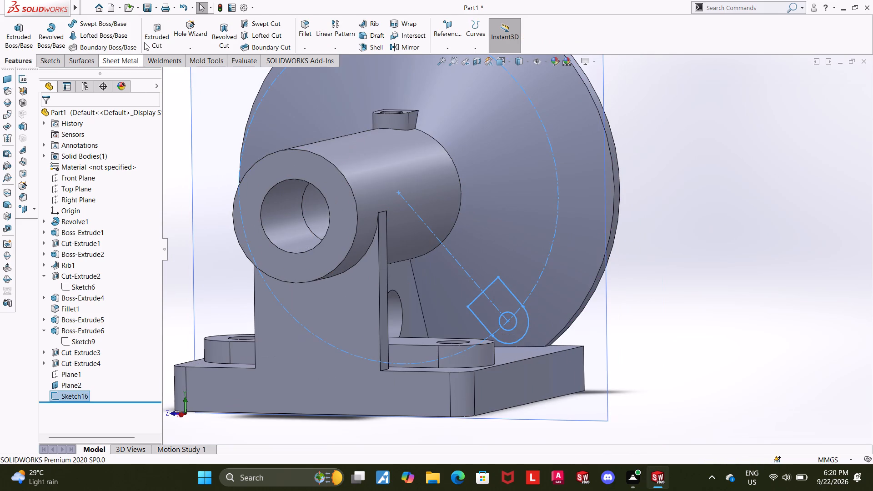
Extrude the lug profile in the reversed direction up to the flange's conical rear face, merging the result.
click(11, 30)
middle_drag(708, 229, 666, 236)
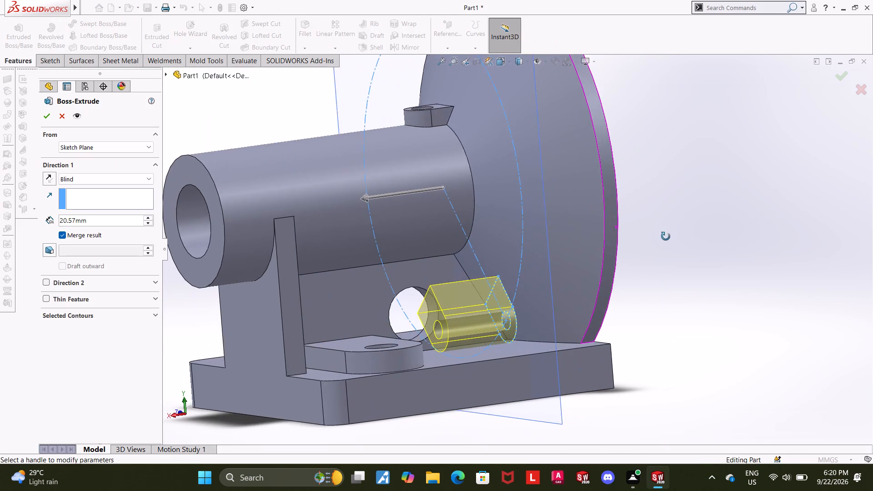
middle_drag(666, 236, 646, 240)
click(51, 179)
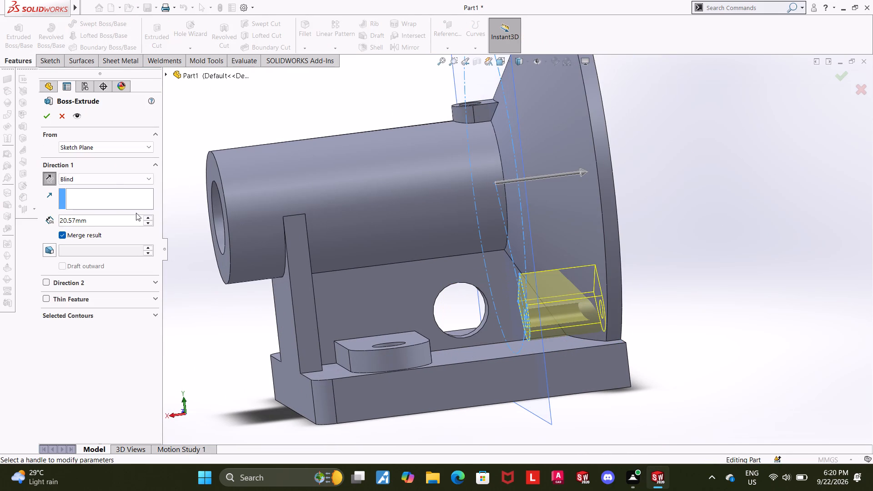
click(120, 180)
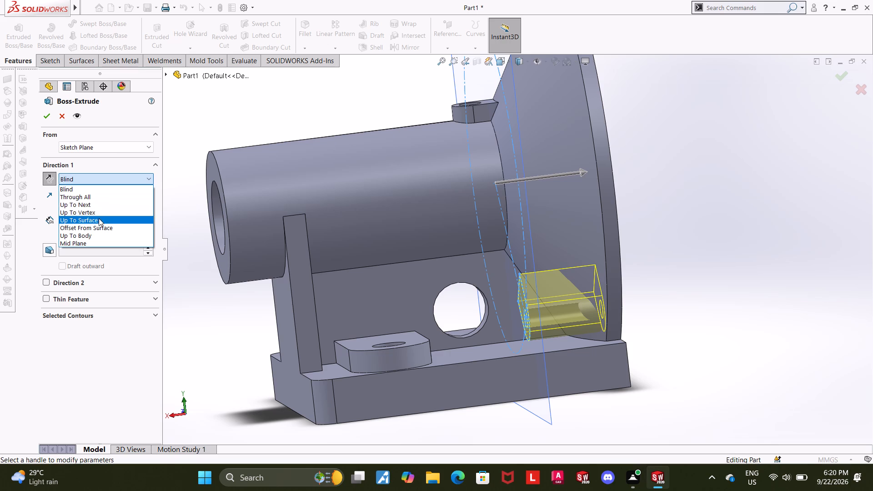
click(100, 219)
click(566, 266)
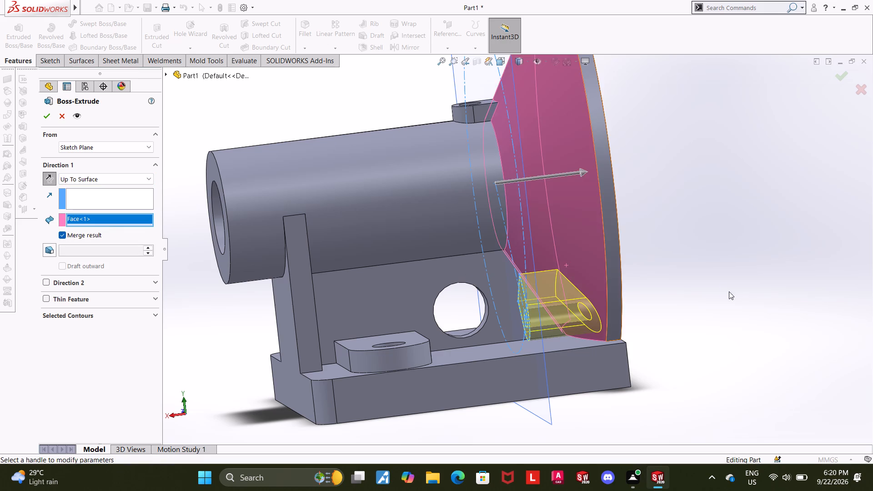
middle_drag(728, 291, 733, 315)
click(45, 115)
click(815, 272)
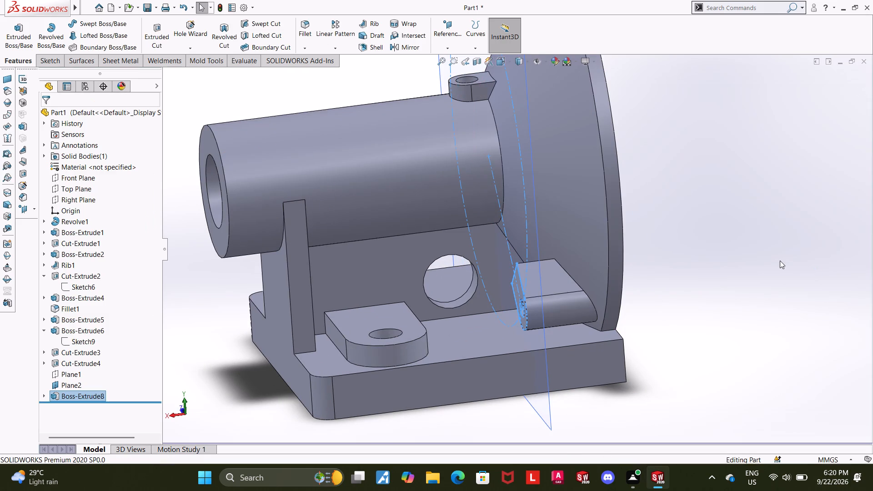
middle_drag(751, 252, 748, 254)
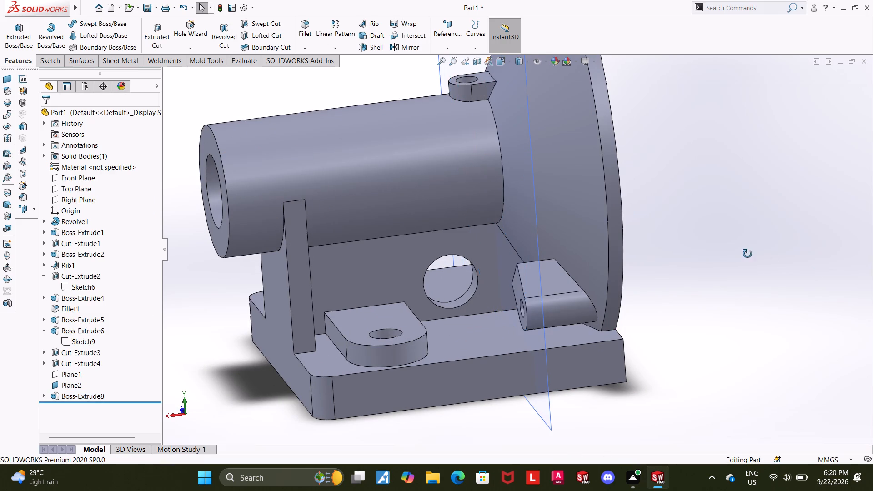
middle_drag(748, 254, 762, 252)
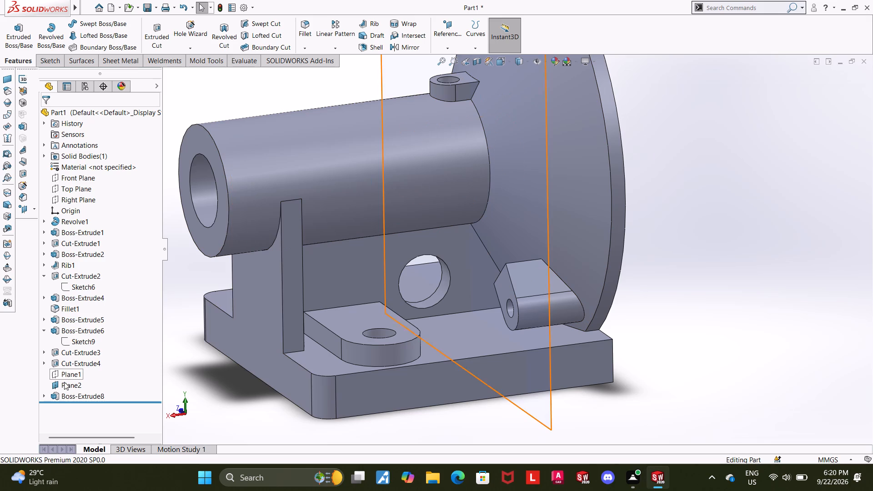
Hide Plane2.
right_click(64, 382)
click(85, 265)
click(751, 299)
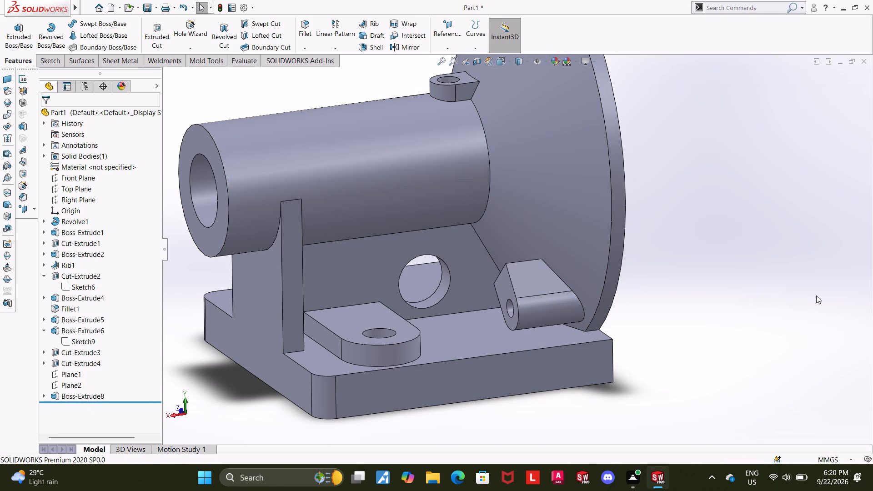
Examine the new lug and its junction with the conical flange face from several sides.
middle_drag(738, 275, 714, 270)
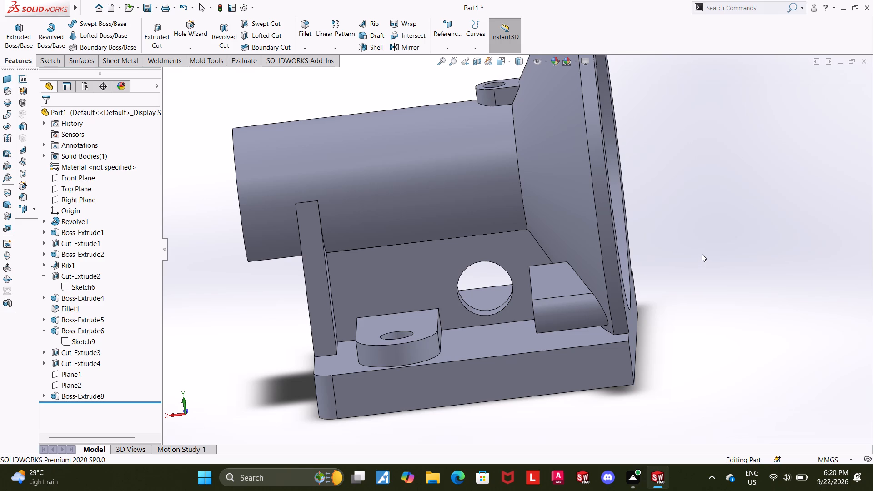
middle_drag(692, 251, 690, 265)
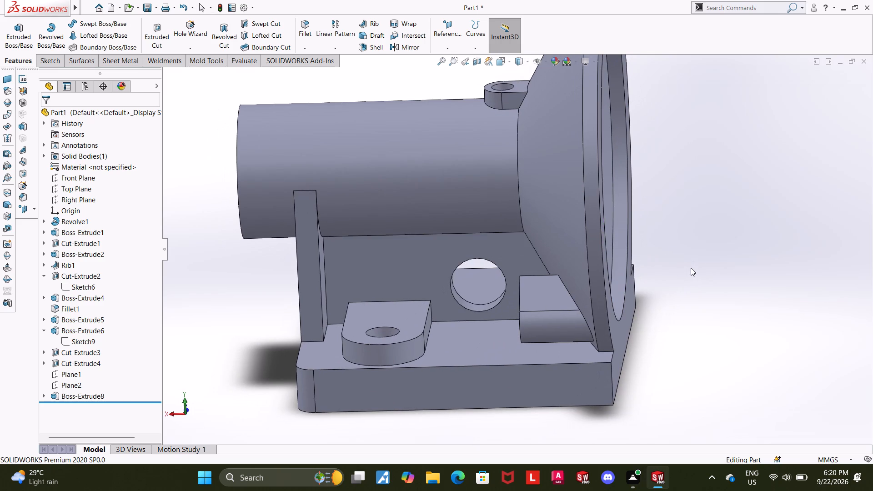
middle_drag(703, 266, 709, 265)
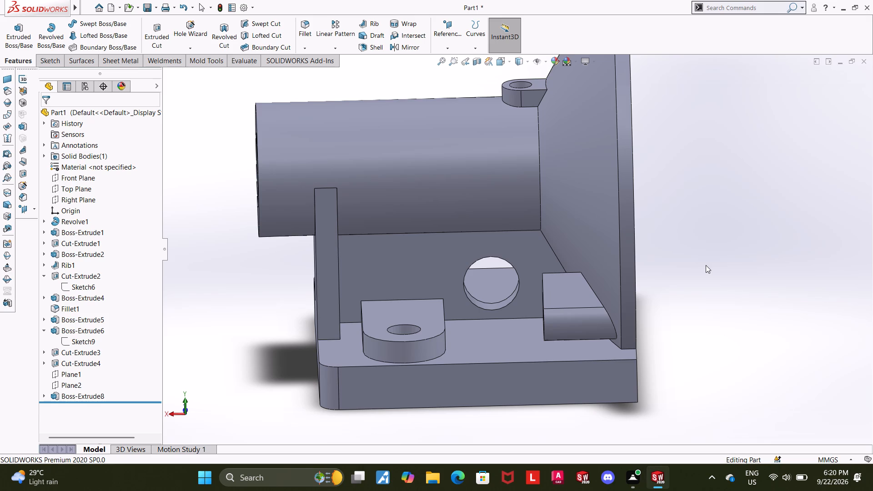
scroll(706, 265, up, 4)
scroll(612, 318, up, 1)
middle_drag(621, 316, 768, 297)
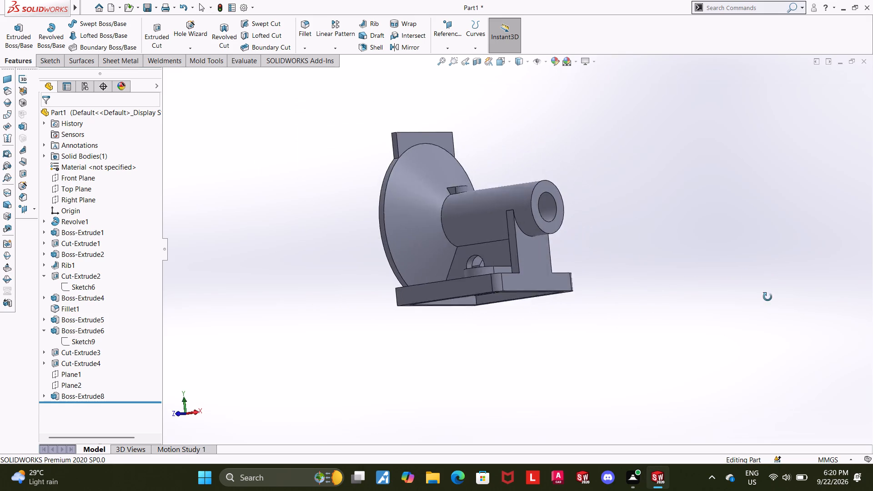
middle_drag(768, 297, 699, 321)
scroll(699, 320, down, 1)
Circular-pattern the lug extrusion about the flange's outer circular edge with 4 equally spaced instances over 360°.
click(502, 61)
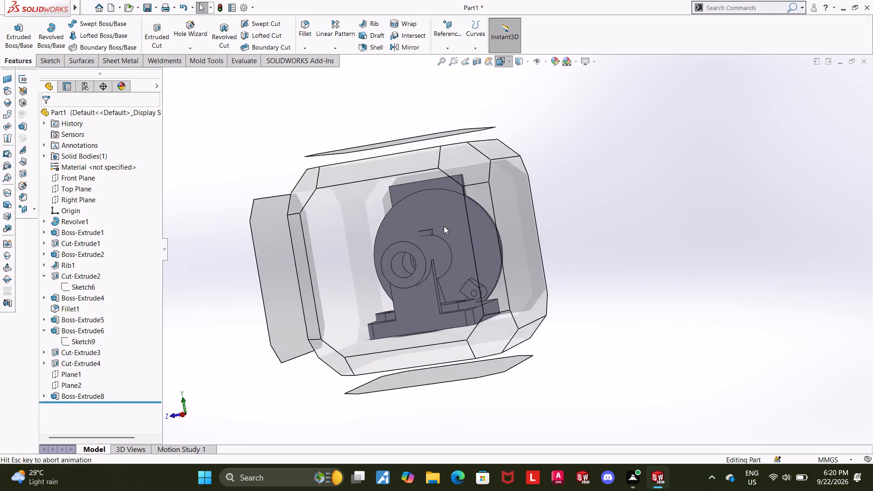
click(412, 261)
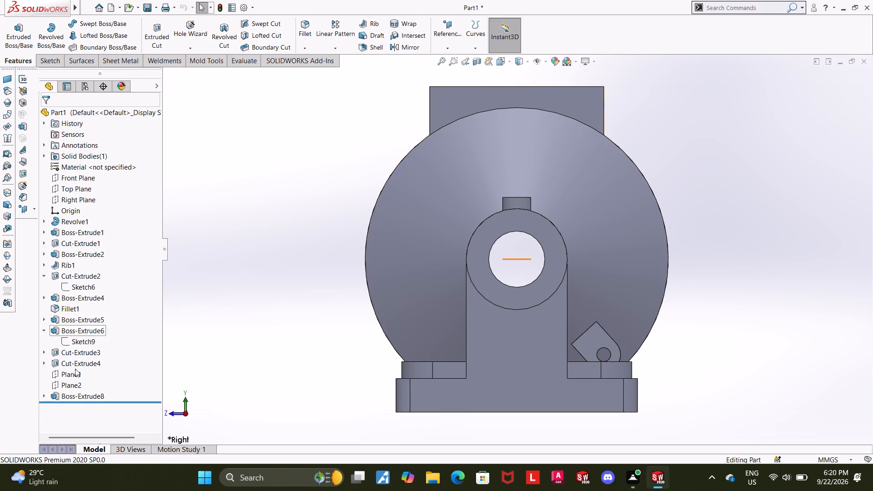
click(67, 401)
click(91, 394)
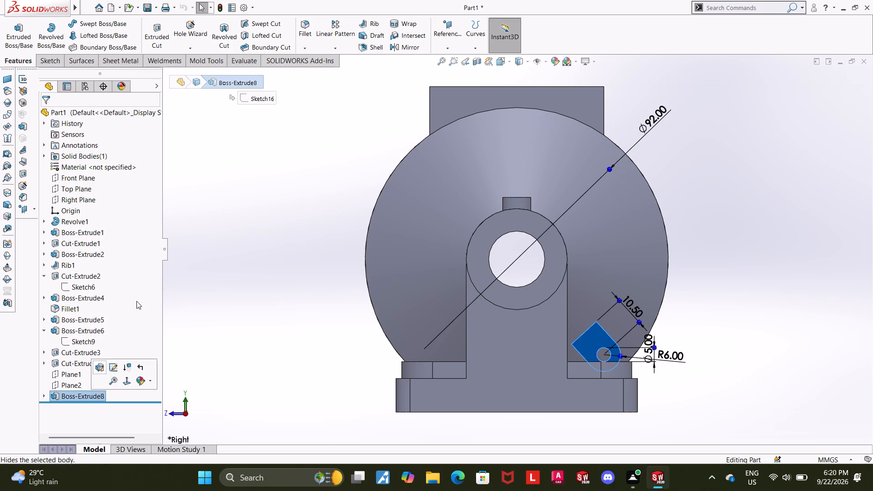
click(342, 47)
click(346, 73)
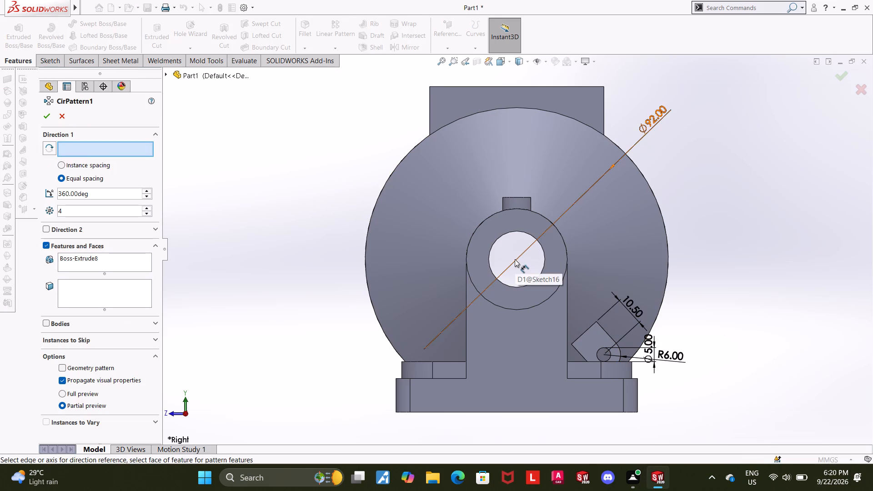
scroll(515, 259, up, 4)
middle_drag(660, 229, 579, 261)
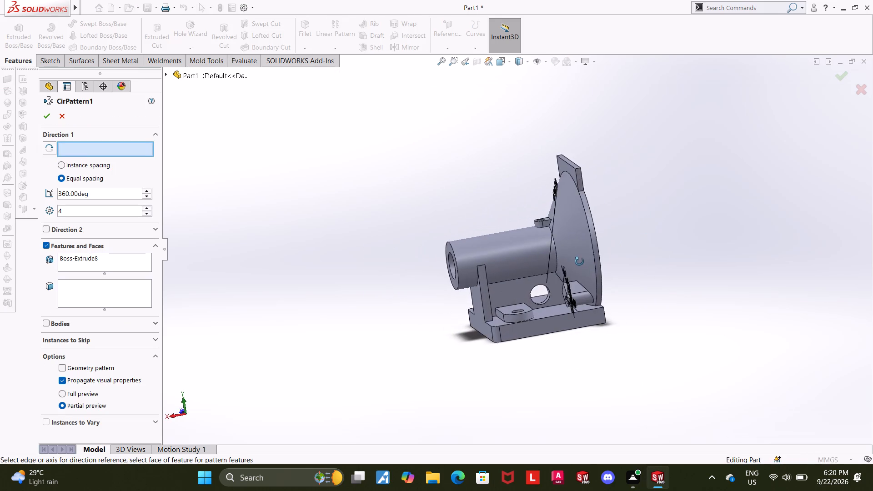
middle_drag(579, 261, 601, 271)
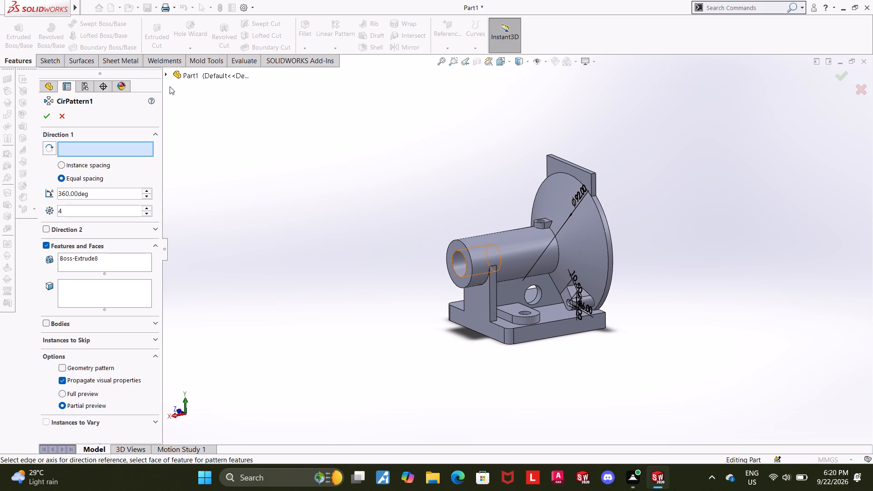
click(166, 72)
click(325, 220)
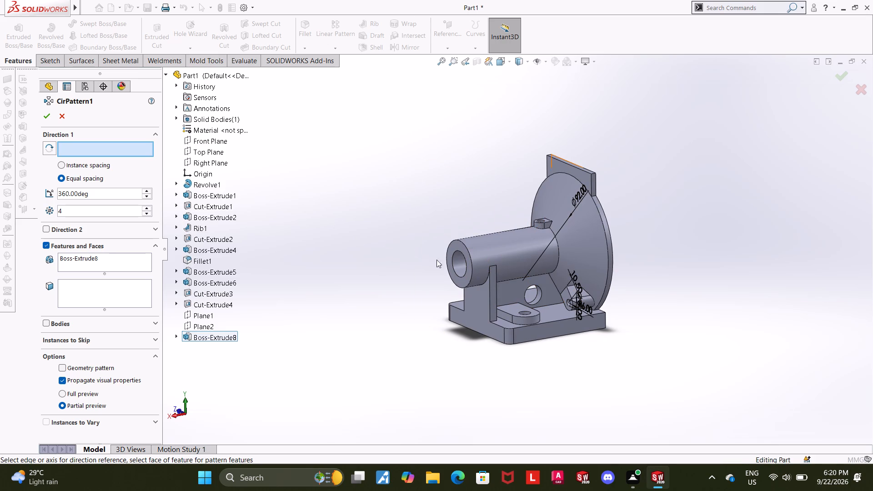
click(603, 230)
middle_drag(675, 323, 740, 268)
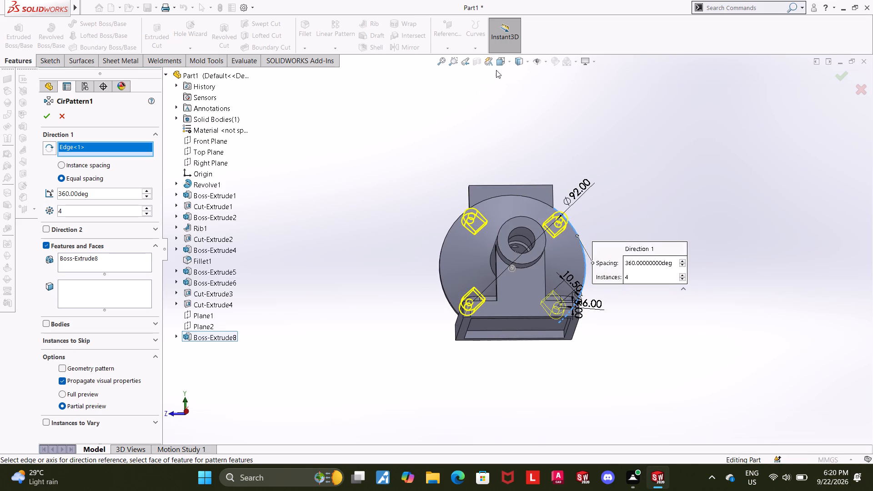
click(500, 62)
click(464, 254)
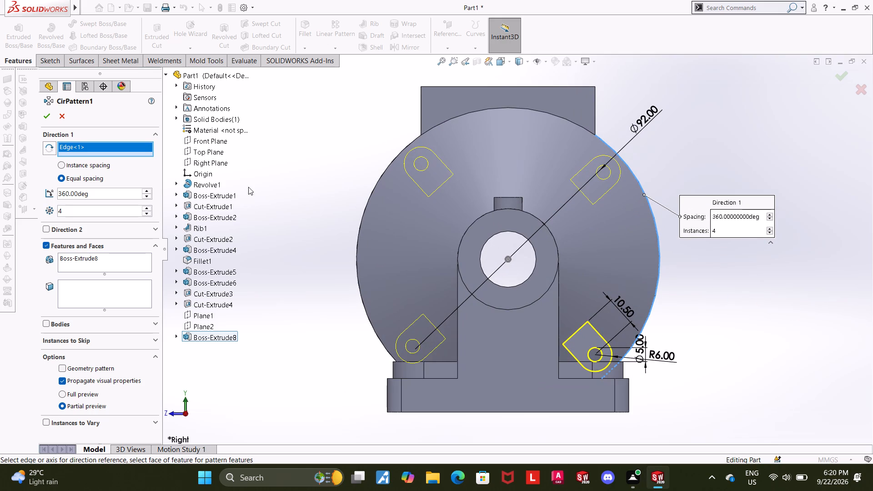
click(49, 118)
Edit the lug extrusion to start at a 2 mm offset from its sketch plane.
scroll(694, 200, up, 4)
middle_drag(679, 208, 625, 230)
scroll(638, 223, up, 1)
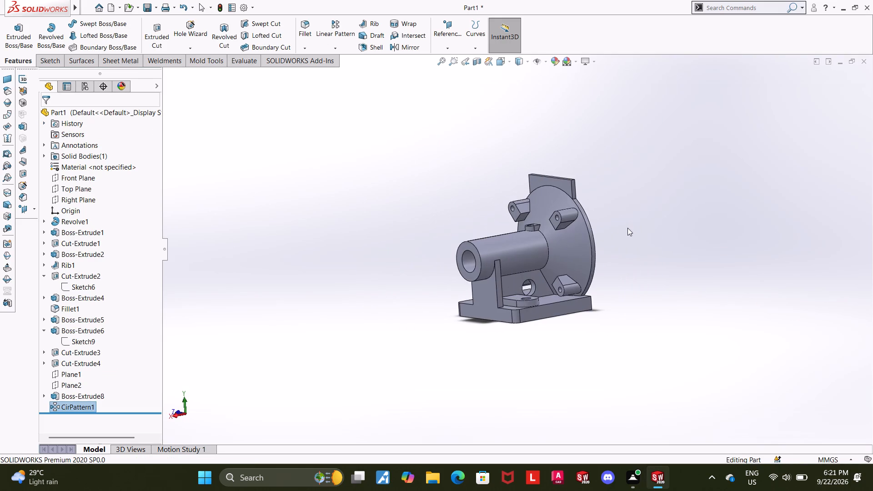
scroll(599, 206, down, 3)
scroll(620, 225, up, 1)
middle_drag(608, 230, 600, 228)
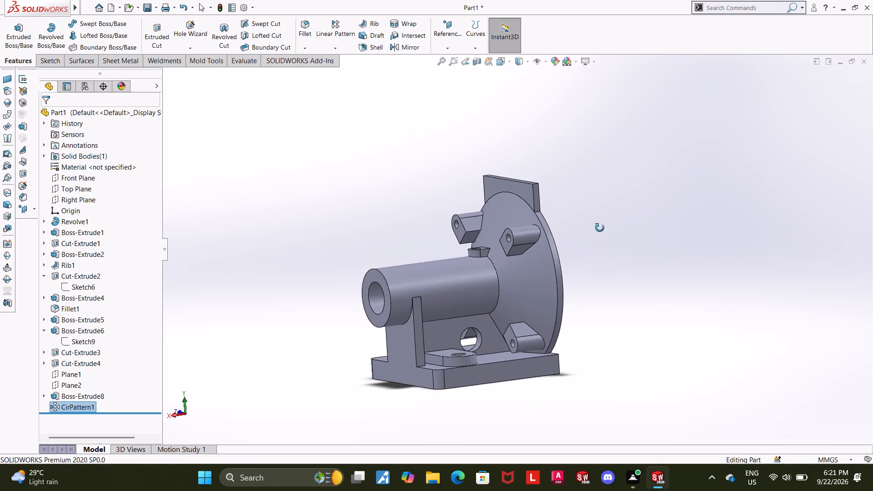
middle_drag(600, 228, 602, 224)
click(71, 392)
click(77, 369)
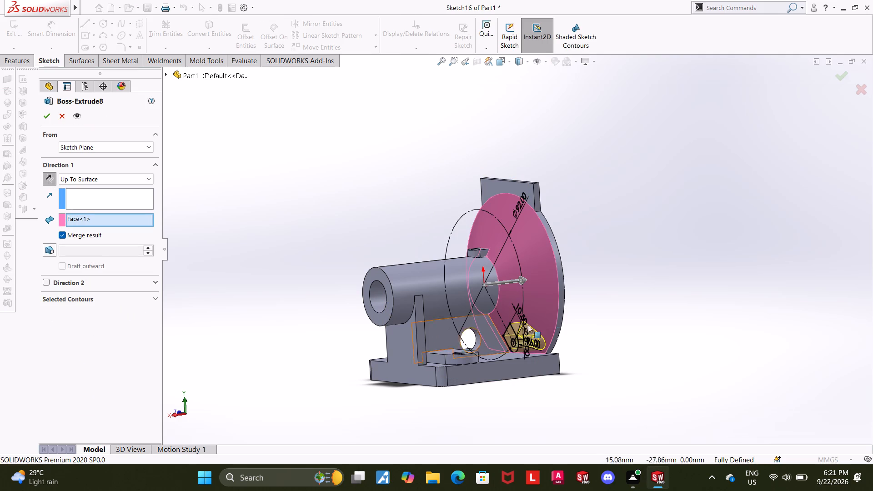
click(105, 147)
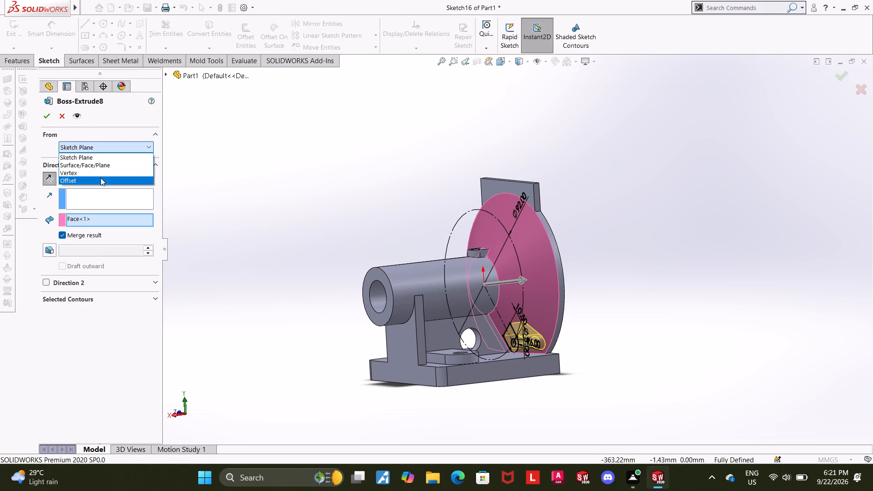
click(100, 180)
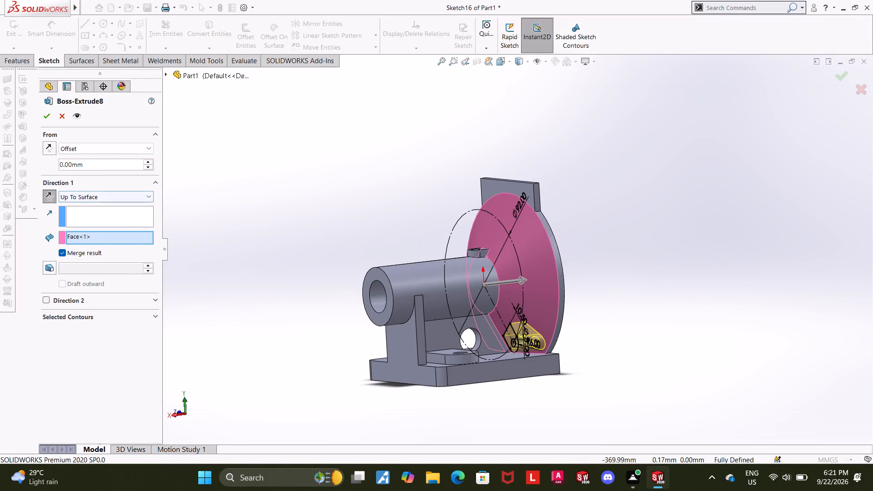
drag(104, 167, 45, 168)
key(2)
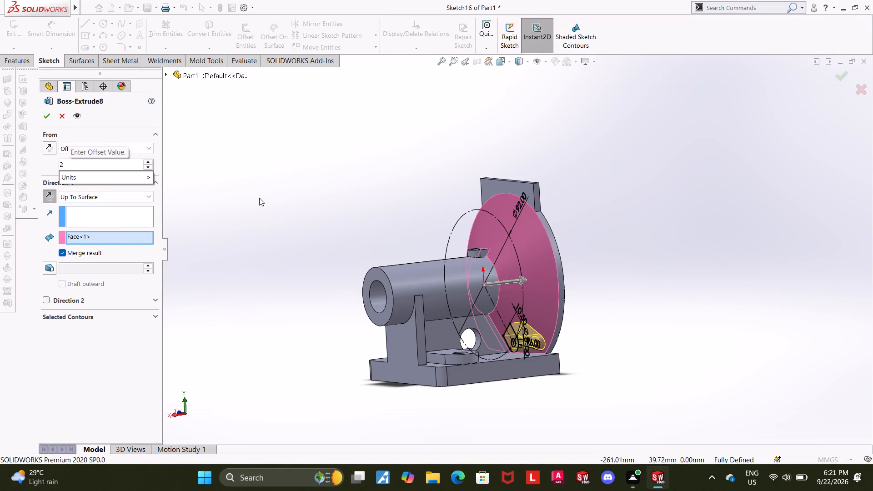
key(Return)
Reverse the start offset so the lug extrusion begins on the flange side of the sketch plane.
middle_drag(256, 203, 226, 215)
middle_drag(200, 173, 195, 190)
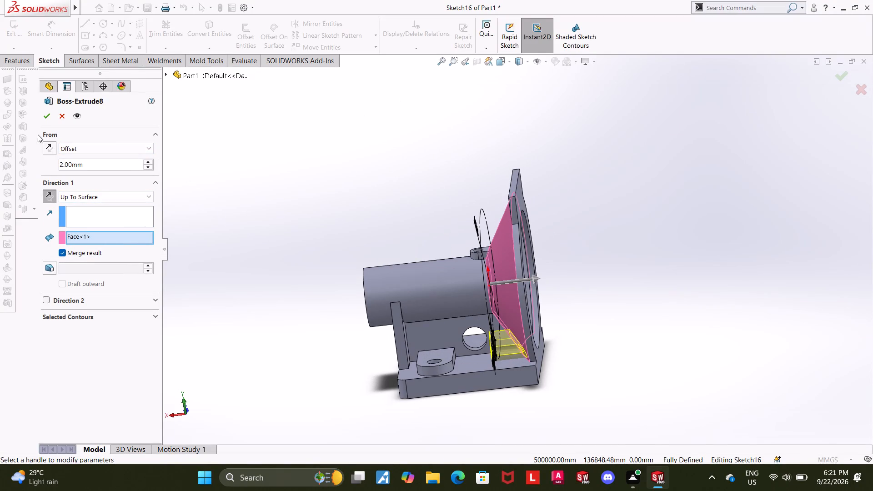
click(55, 149)
middle_drag(211, 174, 213, 194)
click(502, 60)
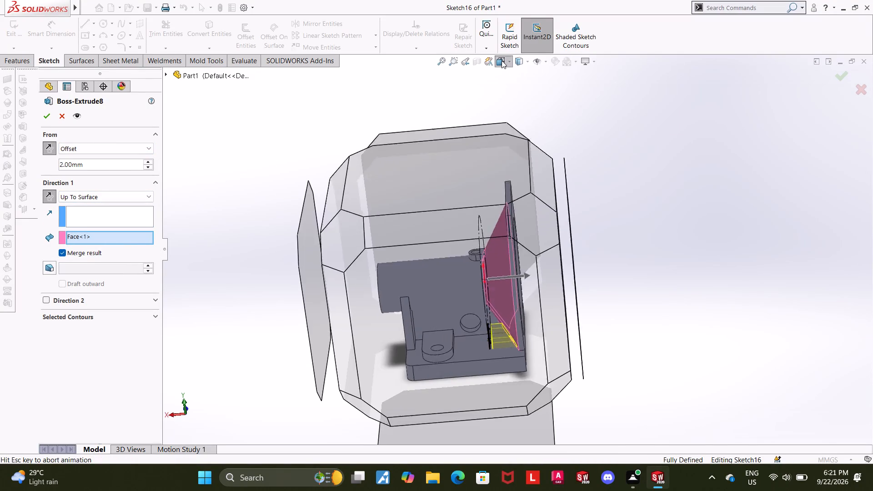
click(430, 280)
scroll(702, 303, down, 1)
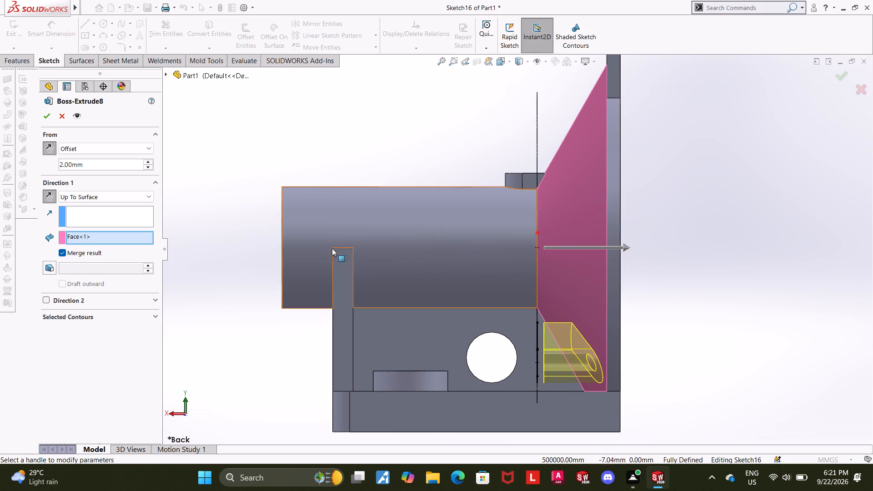
Set the lug extrusion's start offset to 4 mm and apply the edit.
click(99, 163)
drag(99, 163, 62, 164)
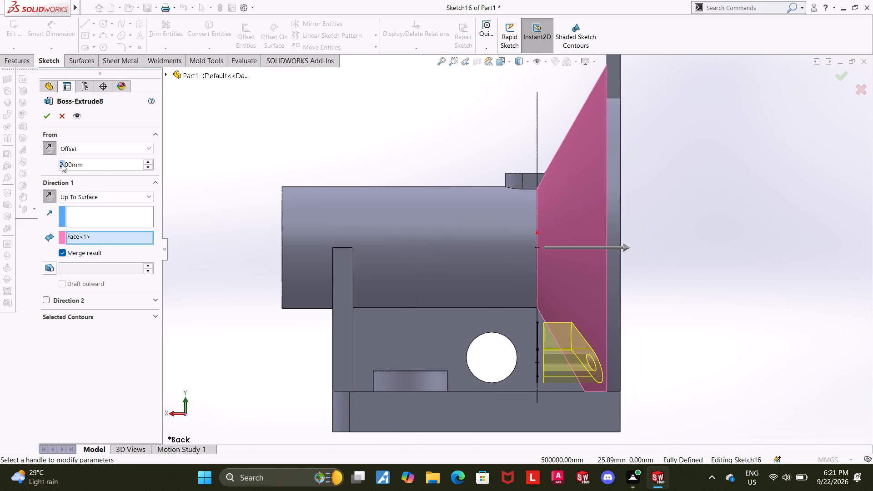
drag(62, 164, 61, 163)
drag(103, 164, 17, 163)
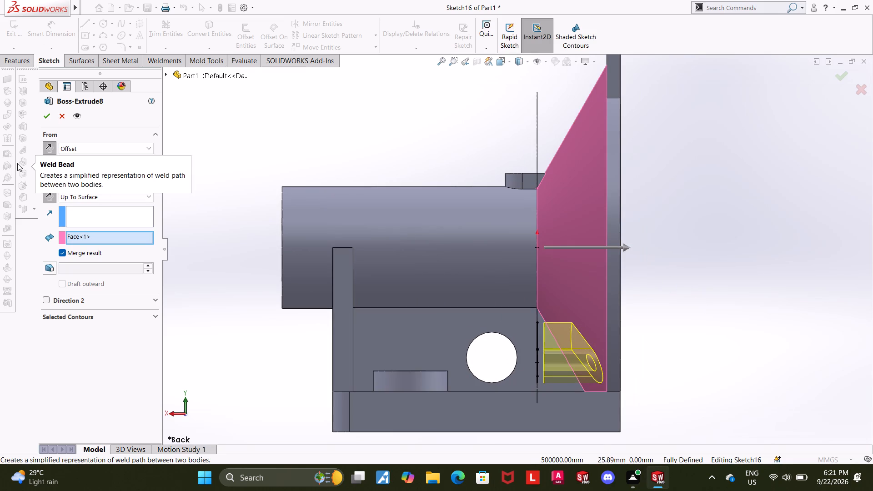
key(4)
key(Return)
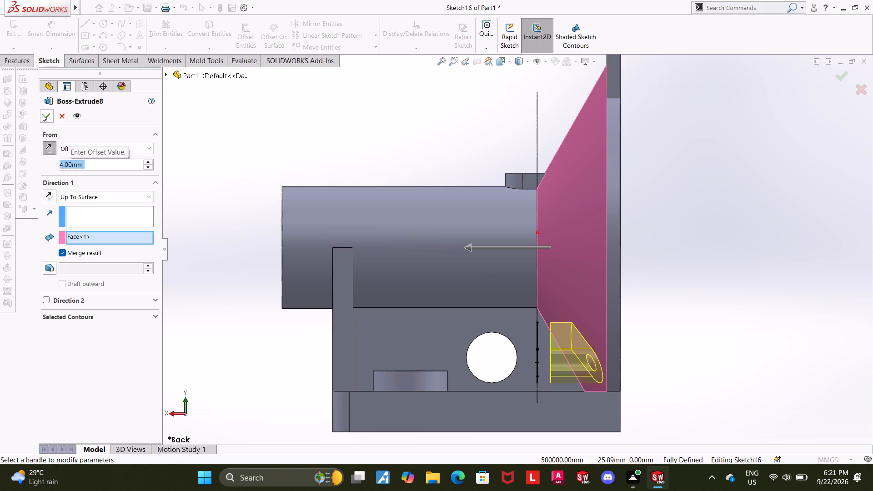
click(43, 114)
click(304, 140)
scroll(274, 148, up, 1)
Reopen the lug extrusion for editing and set its start offset to 6 mm.
middle_drag(278, 149, 300, 163)
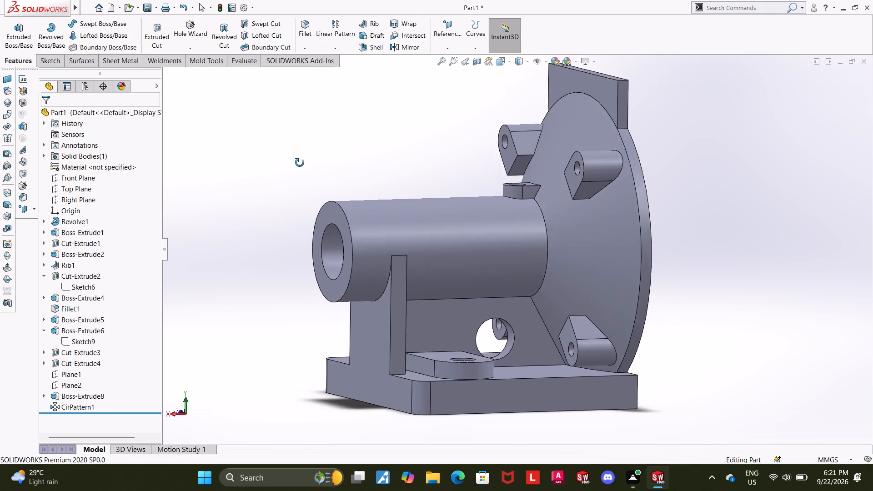
middle_drag(300, 163, 290, 163)
scroll(290, 163, down, 1)
click(76, 398)
click(85, 368)
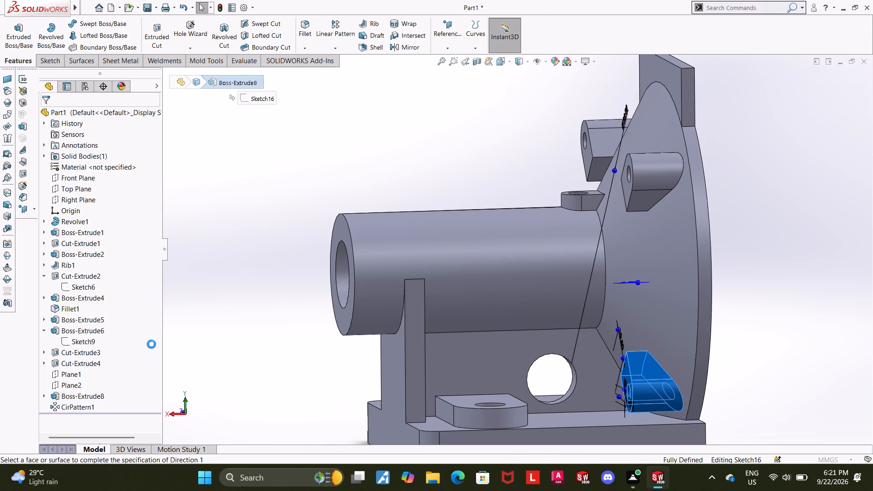
click(105, 161)
drag(110, 163, 37, 165)
key(6)
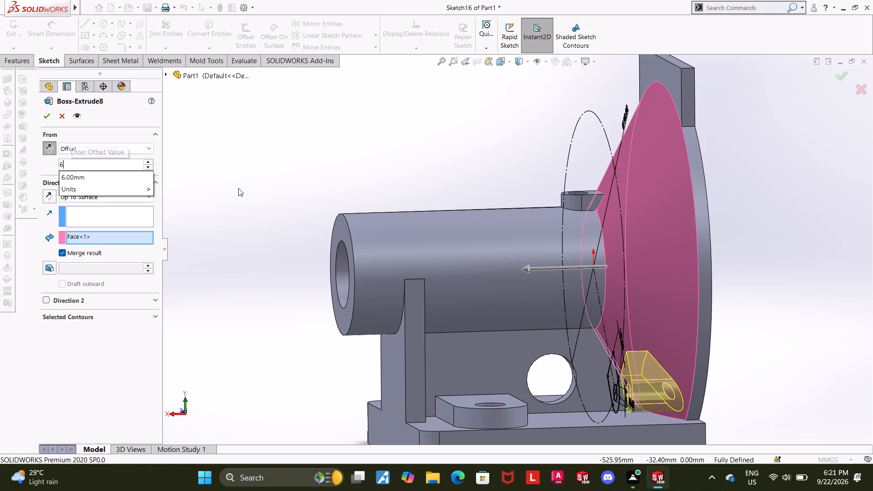
key(Return)
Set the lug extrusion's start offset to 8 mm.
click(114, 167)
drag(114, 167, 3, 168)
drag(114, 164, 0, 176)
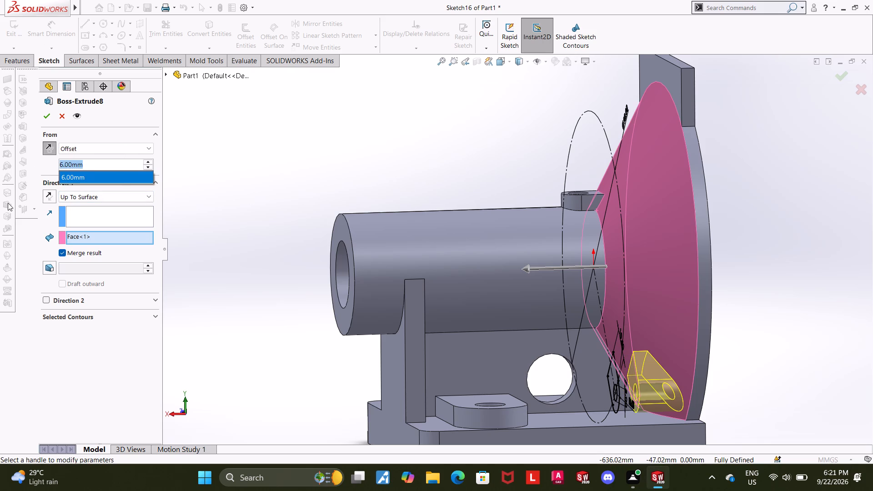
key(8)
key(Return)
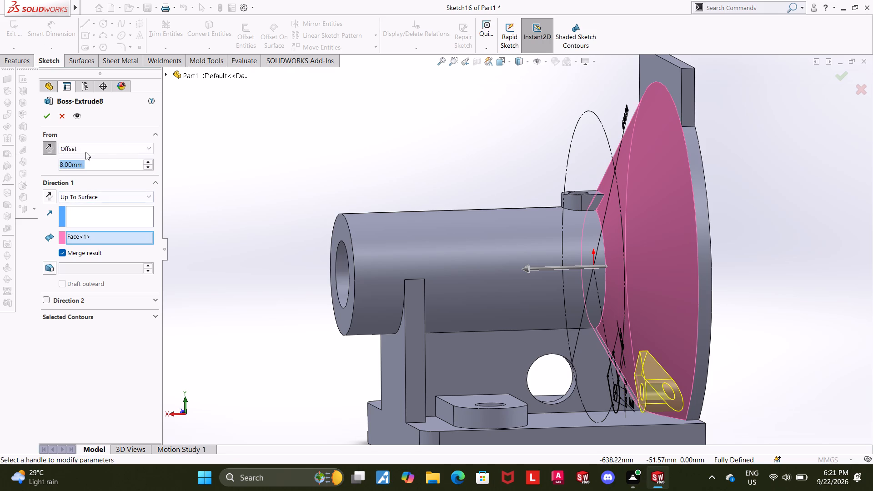
Set the lug extrusion's start offset to 10 mm and apply the edit.
click(109, 160)
drag(107, 167, 20, 169)
text(10)
key(Return)
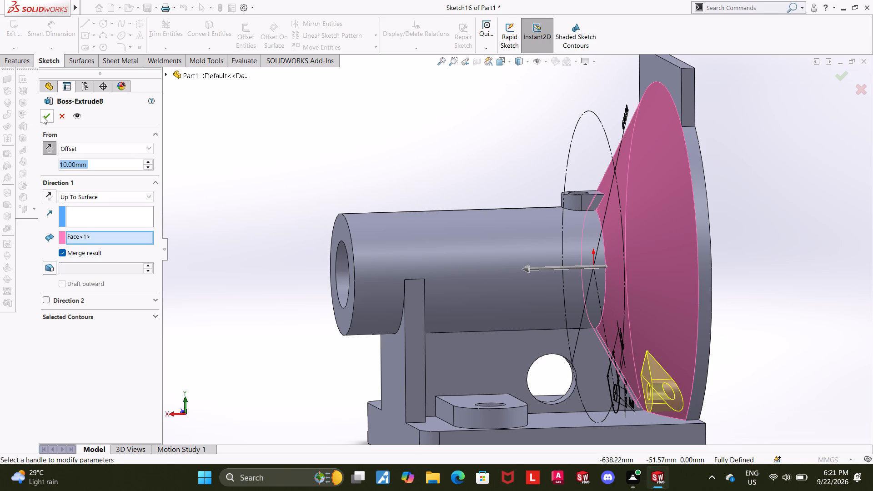
click(43, 116)
click(274, 232)
Examine the four lugs on the flange's conical face up close and from several sides, ending in an isometric view.
middle_drag(250, 234, 323, 232)
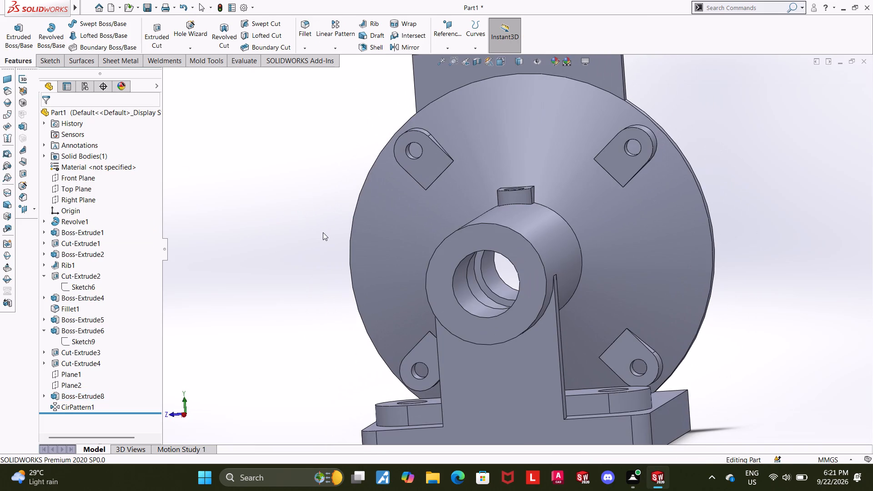
middle_drag(311, 239, 322, 316)
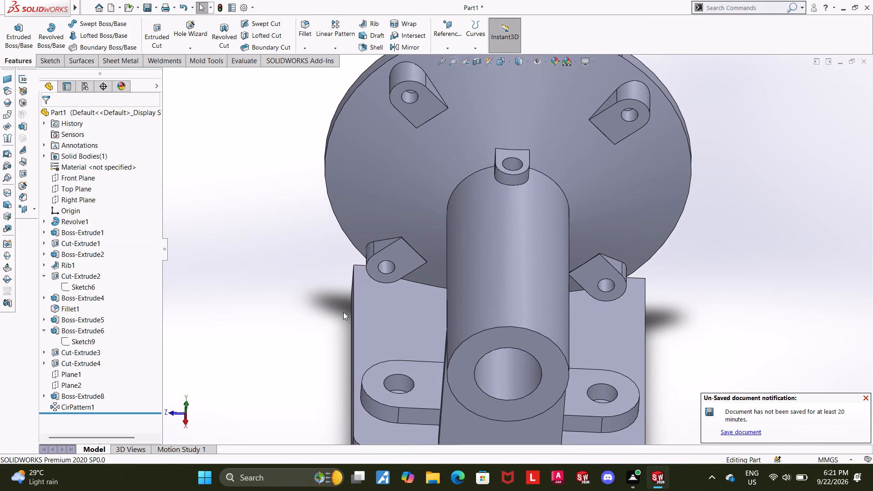
scroll(418, 240, down, 5)
middle_drag(424, 270, 422, 308)
scroll(425, 268, down, 6)
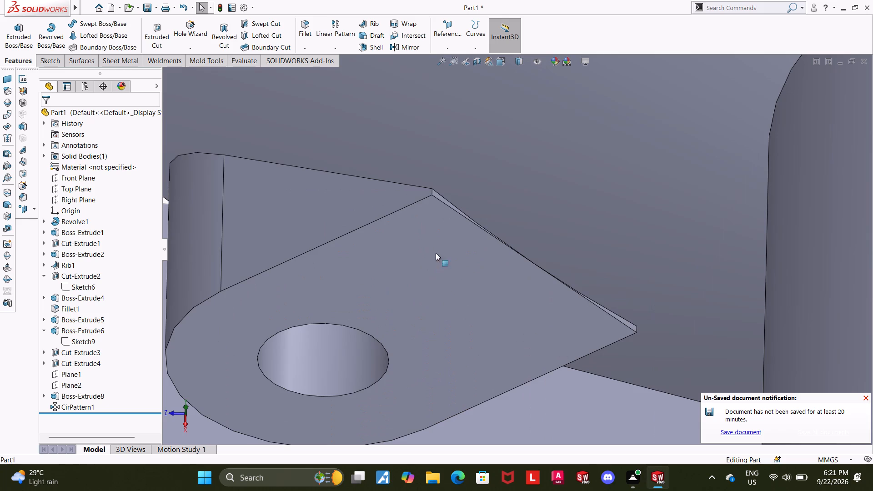
scroll(451, 240, up, 9)
scroll(470, 272, up, 1)
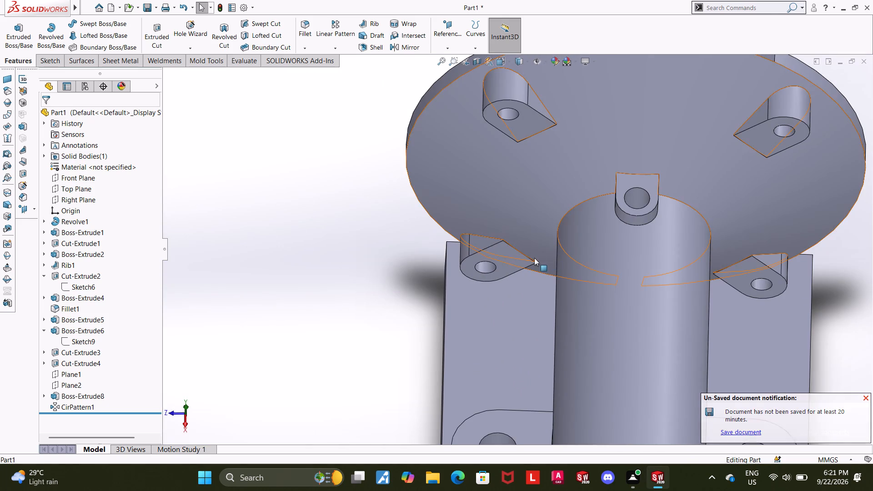
middle_drag(523, 220, 517, 134)
scroll(543, 165, up, 5)
scroll(709, 239, down, 2)
middle_drag(677, 231, 666, 206)
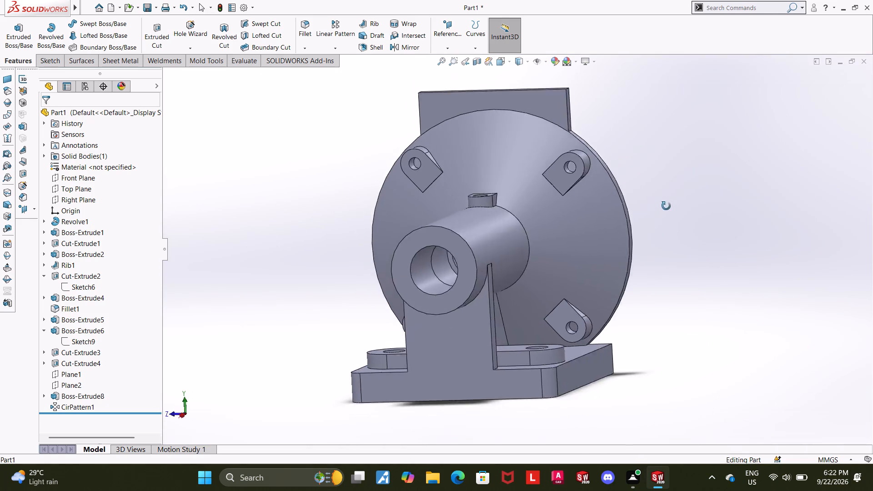
middle_drag(666, 206, 607, 255)
scroll(606, 335, down, 6)
scroll(487, 250, up, 6)
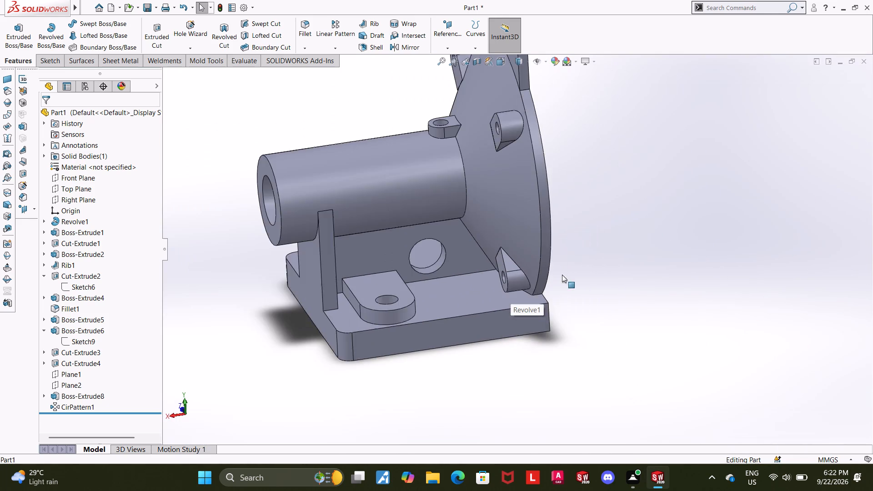
scroll(607, 281, up, 2)
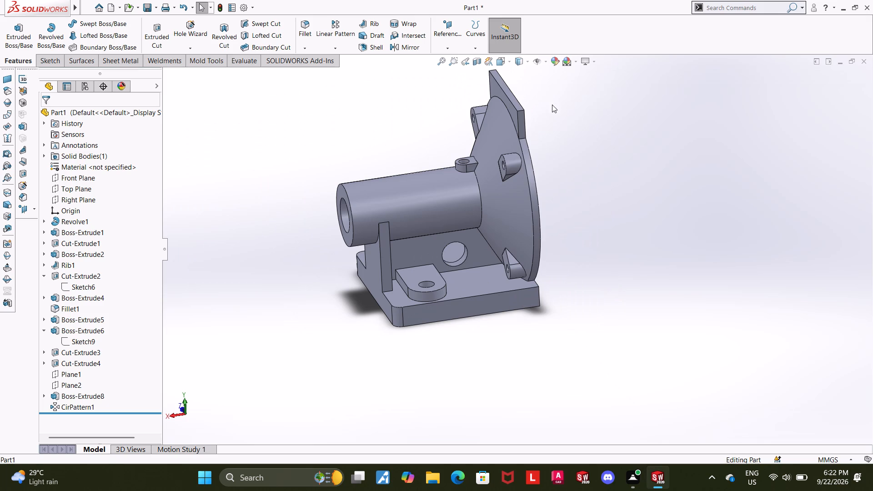
click(502, 62)
click(353, 278)
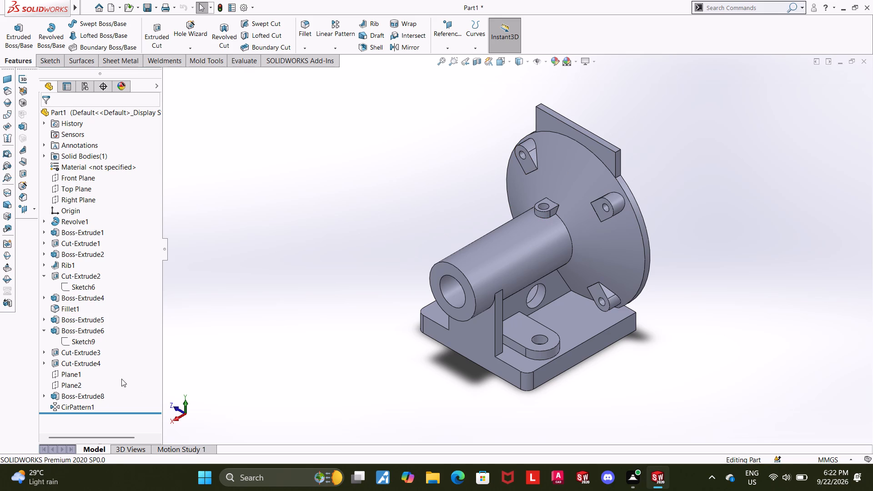
Sketch on Plane2, converting the circular hole edges of all four lugs into sketch circles, and close the sketch.
click(64, 384)
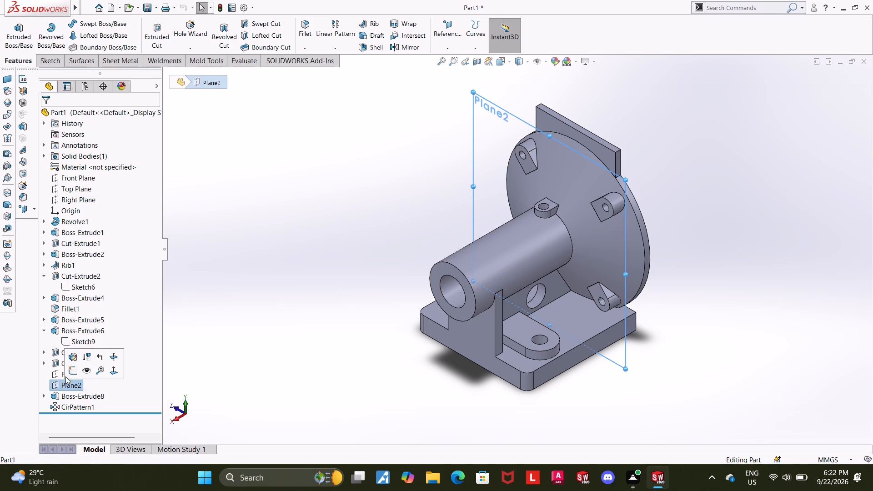
click(75, 369)
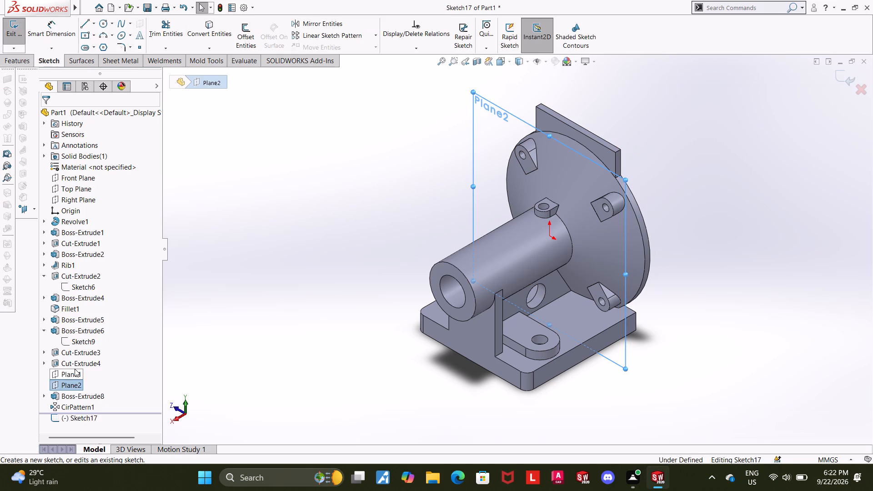
click(82, 415)
click(110, 402)
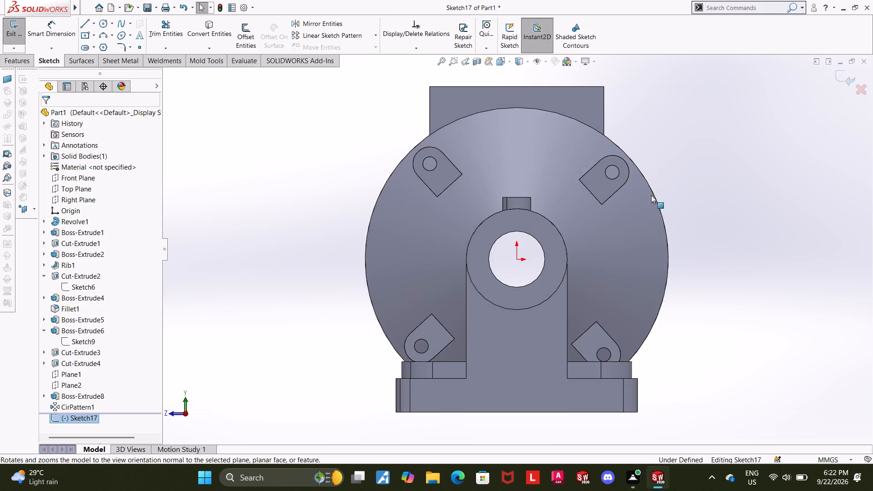
click(213, 30)
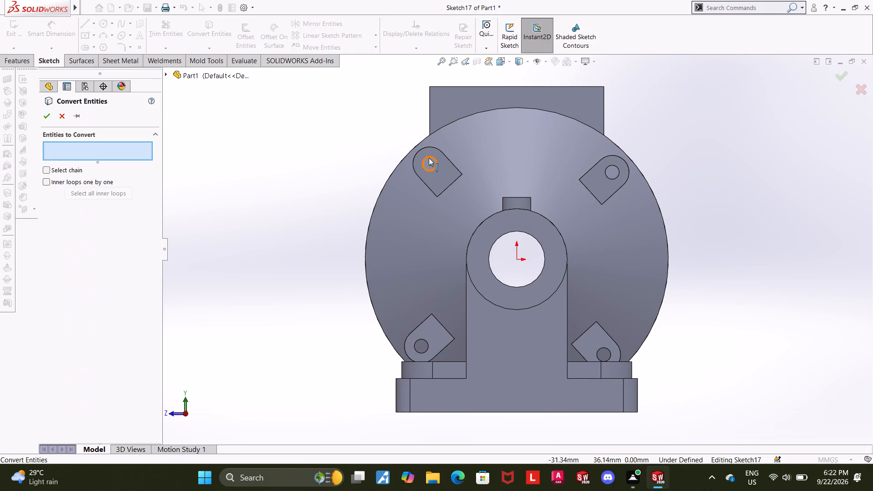
click(428, 158)
click(616, 167)
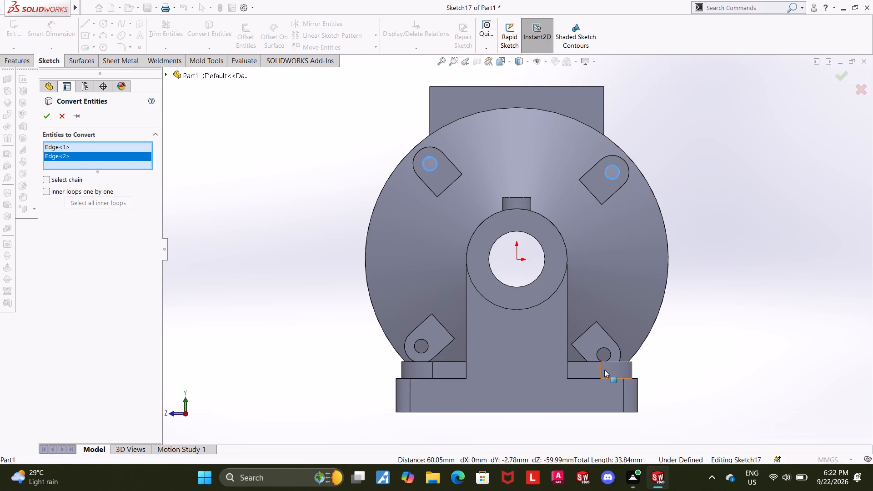
click(610, 353)
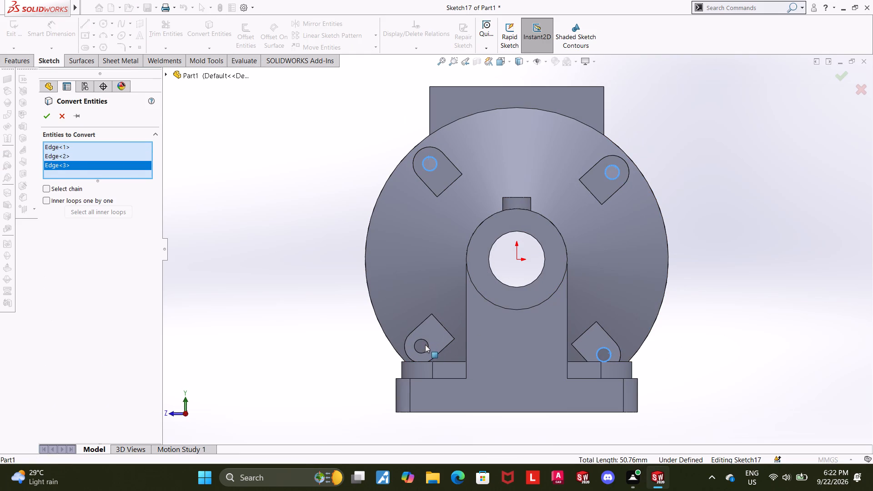
click(427, 344)
click(42, 118)
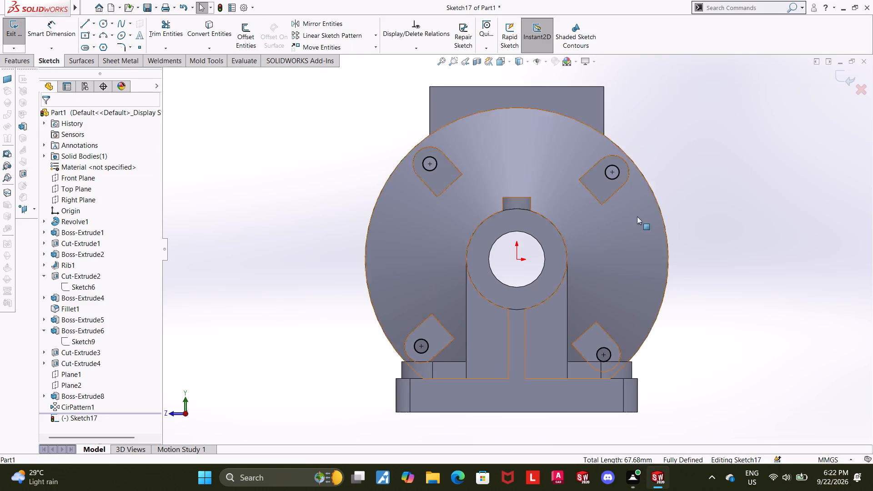
click(811, 233)
click(836, 83)
click(840, 79)
Extrude-cut the four hole circles Up To Surface, ending at the flange's flat front face.
middle_drag(782, 159, 747, 165)
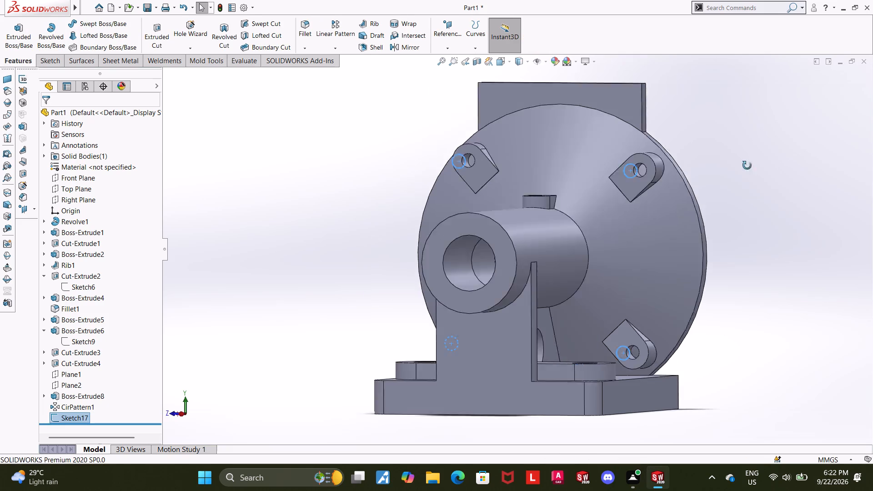
middle_drag(747, 165, 726, 172)
click(149, 34)
middle_drag(293, 124, 261, 134)
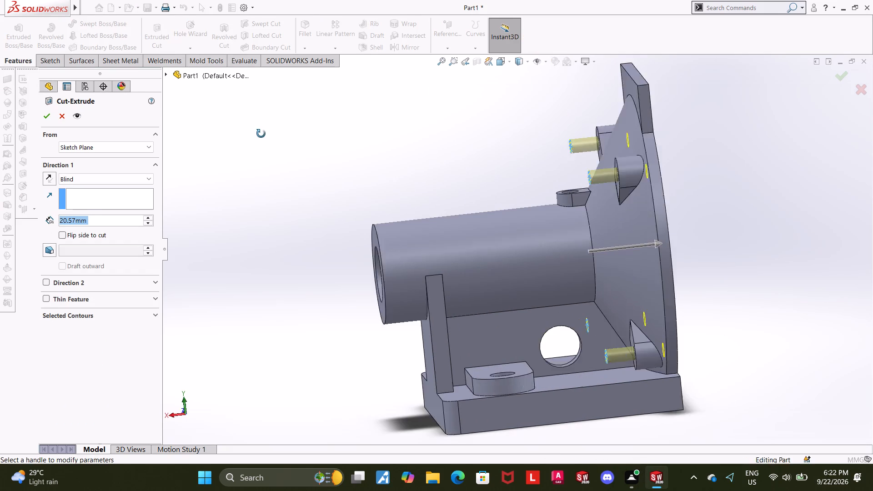
middle_drag(261, 134, 230, 150)
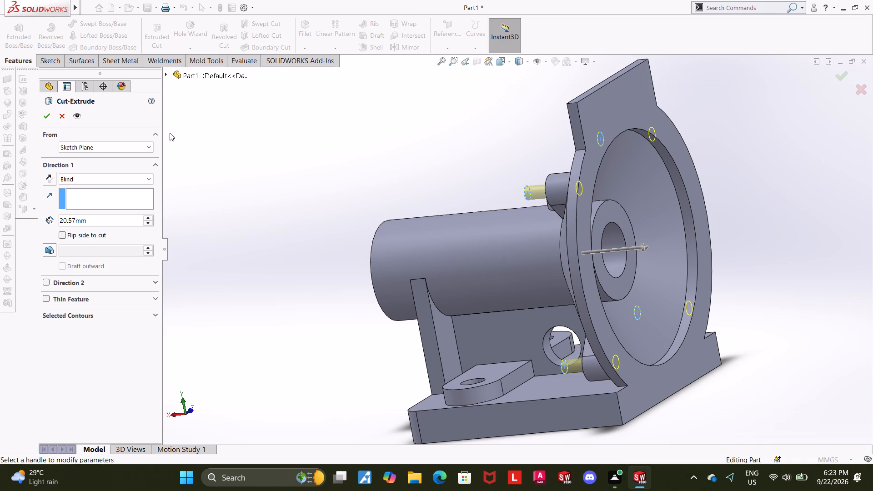
click(81, 178)
click(90, 227)
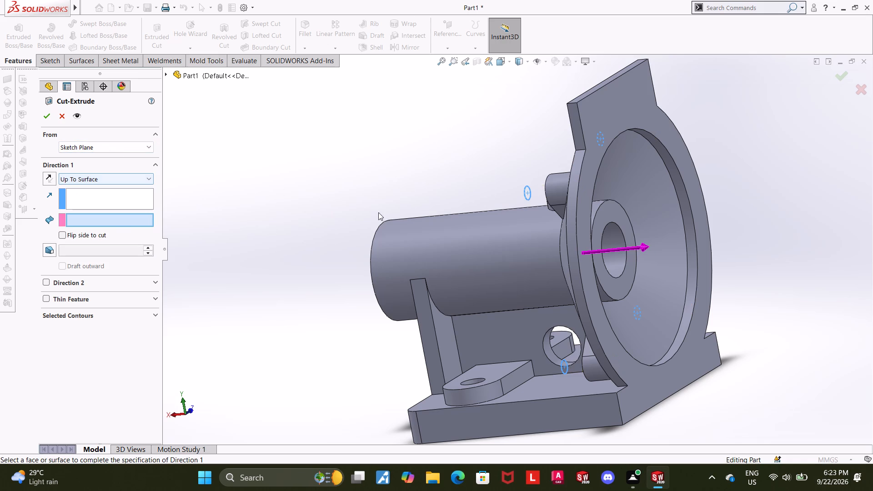
click(597, 156)
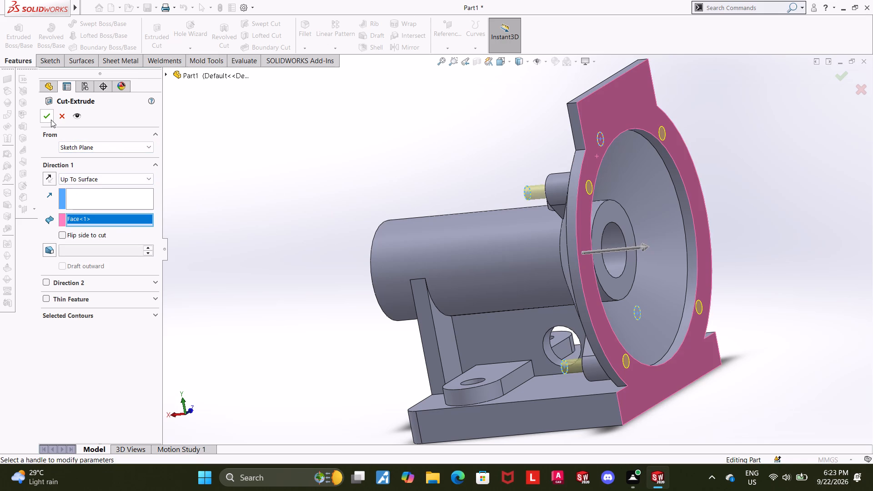
click(50, 119)
click(323, 163)
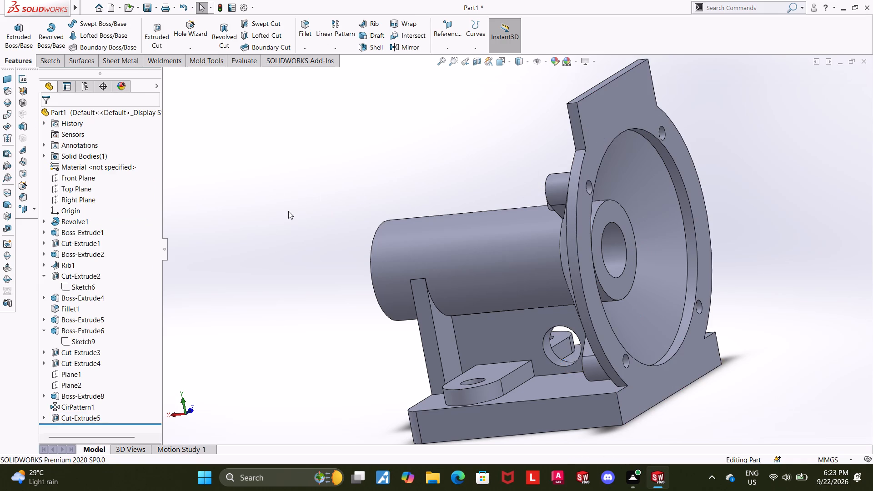
On the Top Plane, sketch a circle about 20.5 mm in diameter over the tube near its open end.
middle_drag(301, 208, 373, 195)
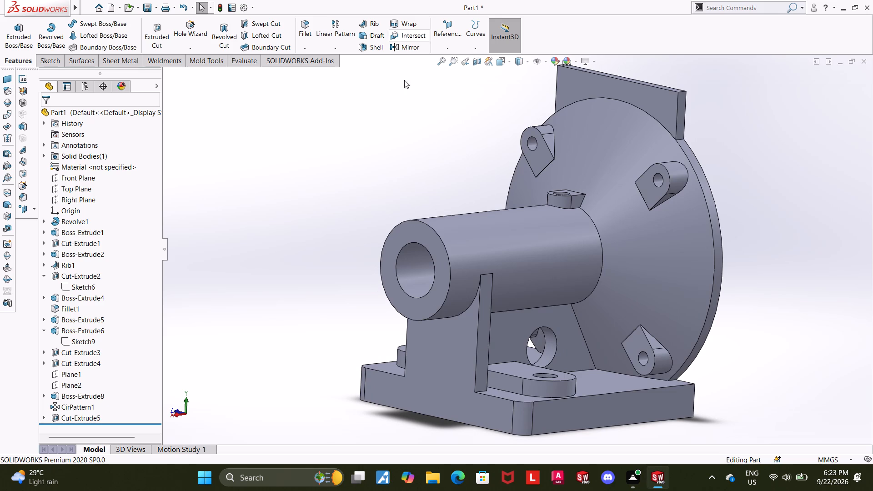
middle_drag(429, 179, 562, 229)
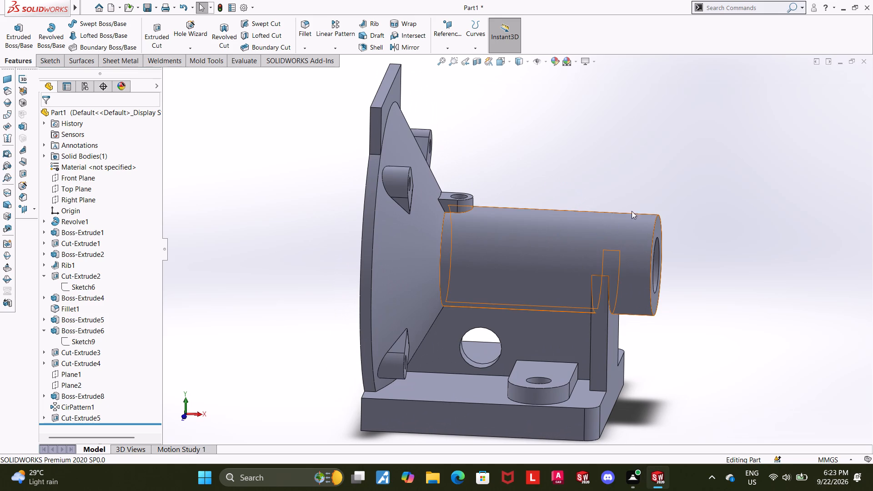
click(75, 188)
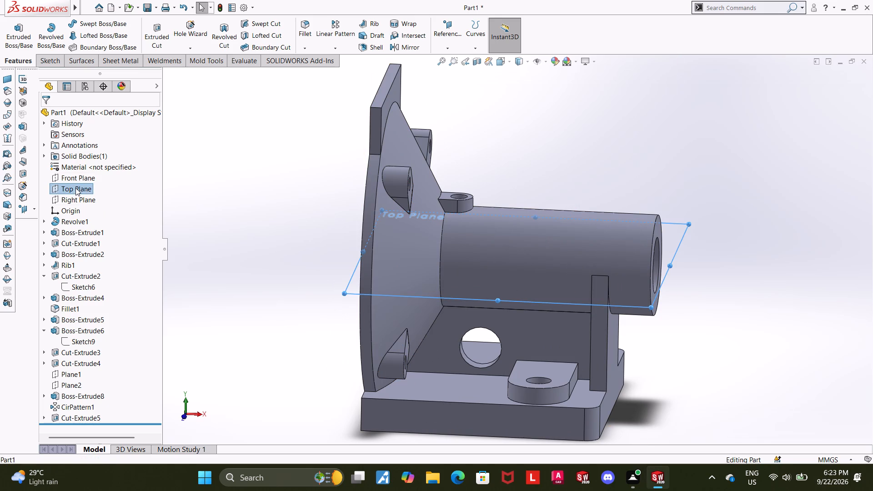
click(83, 174)
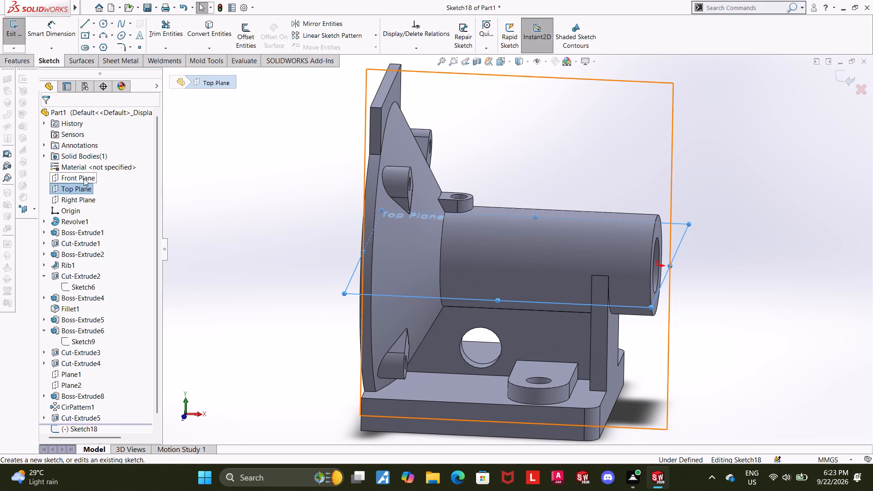
click(78, 428)
click(211, 386)
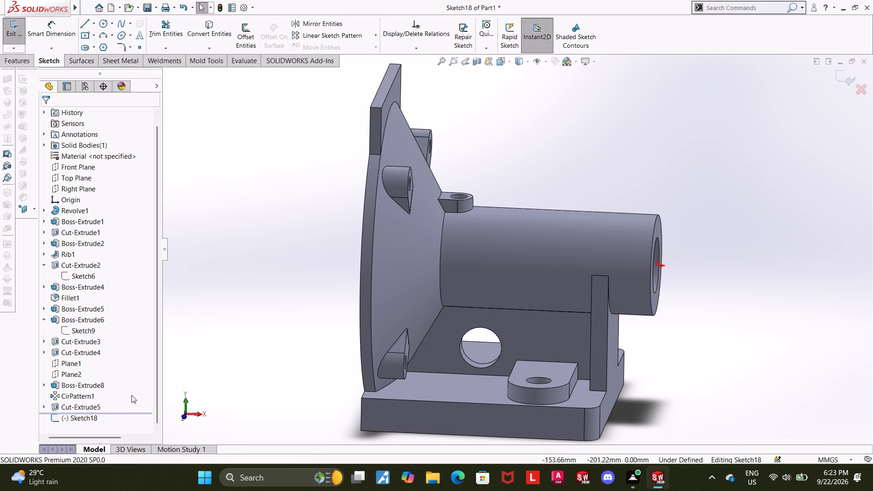
click(91, 415)
click(110, 400)
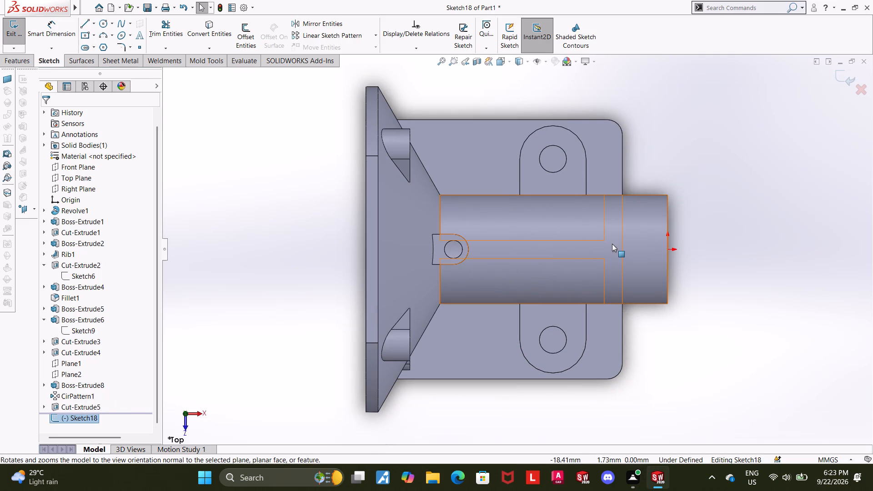
click(102, 23)
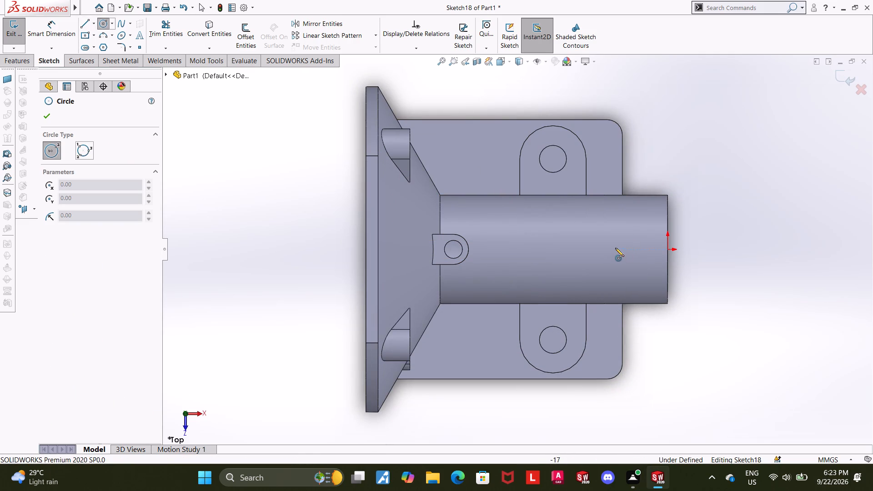
click(615, 249)
click(629, 222)
key(Escape)
key(Escape)
Add a Horizontal relation between the circle's centre and the origin.
click(614, 250)
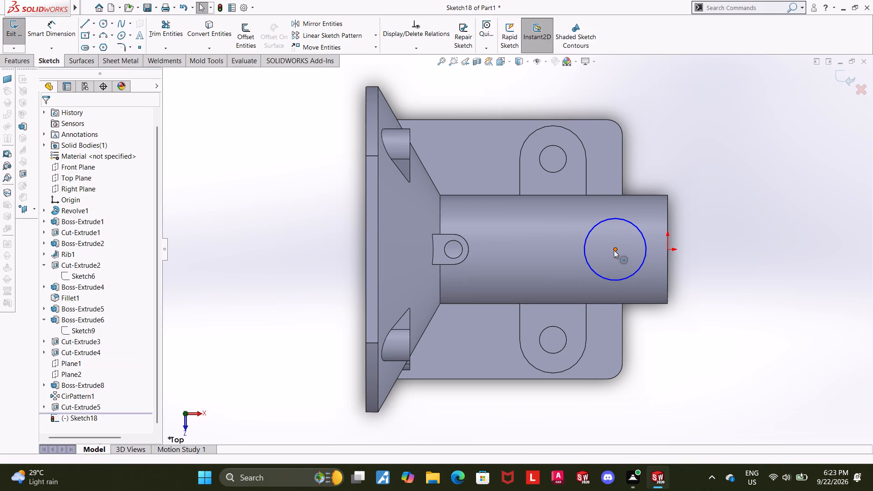
ctrl+click(667, 251)
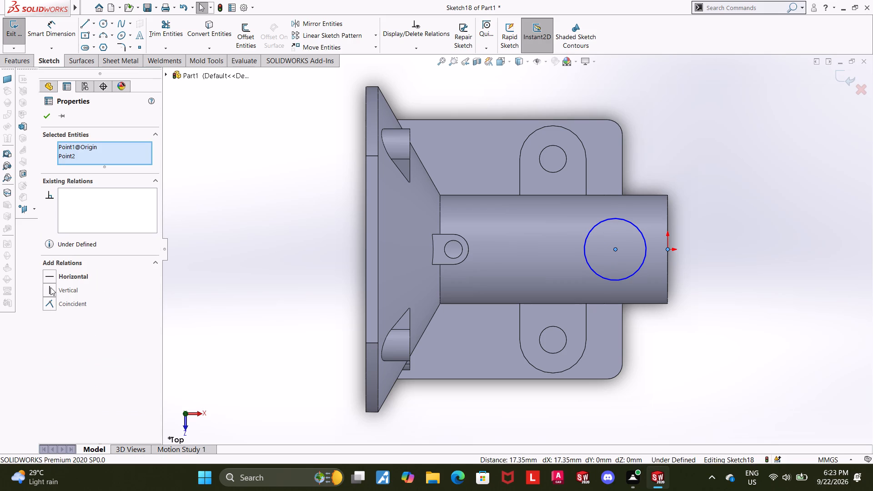
click(49, 278)
click(45, 119)
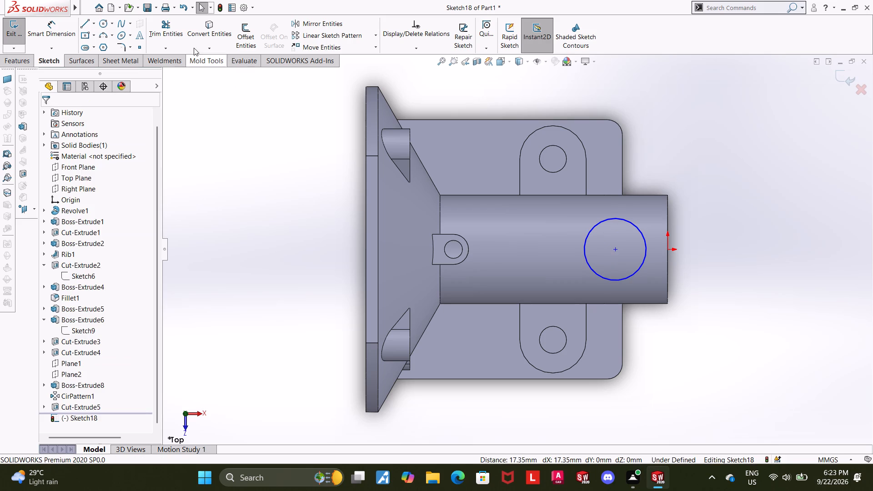
Dimension the circle's diameter as 6 mm.
click(35, 24)
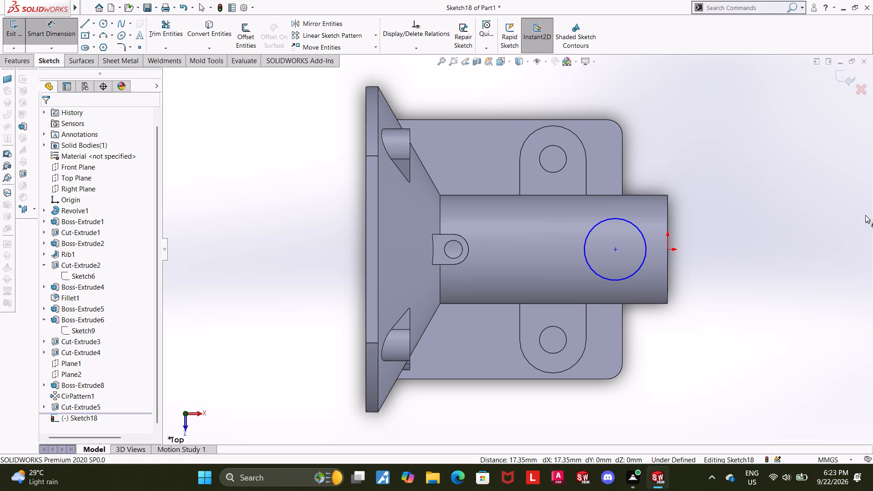
click(634, 225)
click(681, 212)
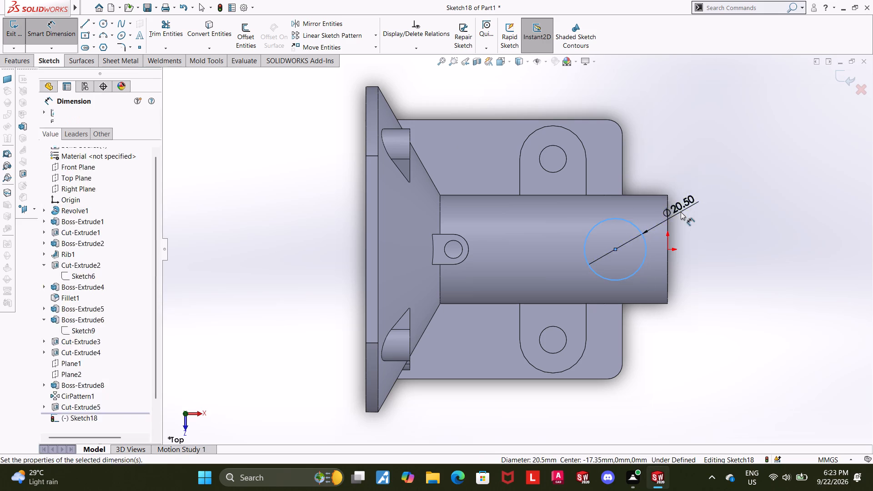
key(6)
key(Return)
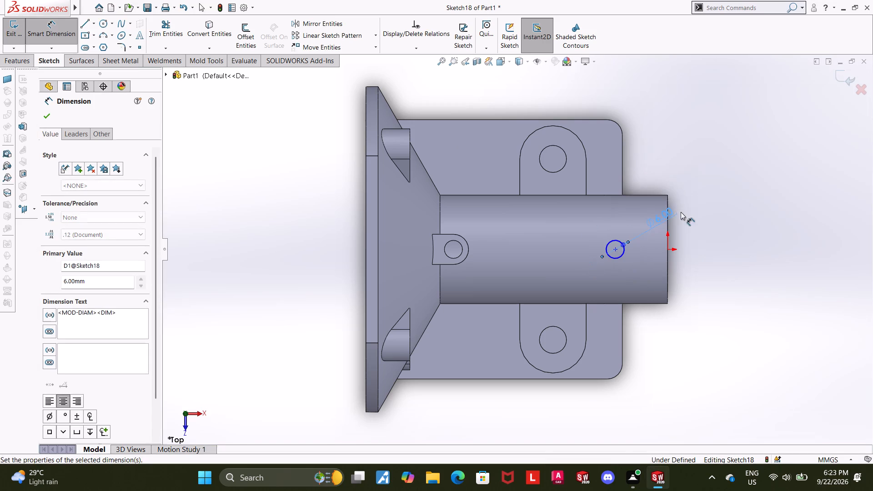
key(Escape)
Dimension the circle's centre 16 mm from the origin at the tube's open end, and close the sketch.
scroll(642, 246, down, 4)
click(59, 24)
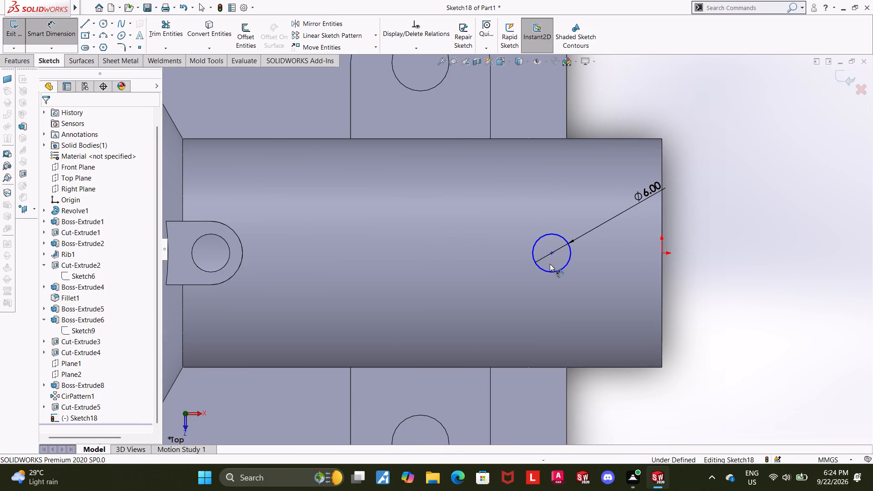
click(552, 254)
click(663, 255)
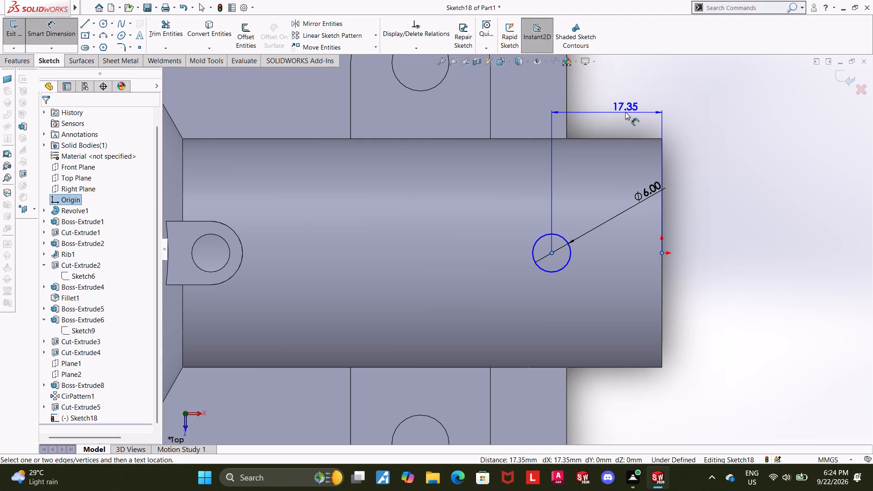
click(625, 112)
text(16)
key(Return)
key(Escape)
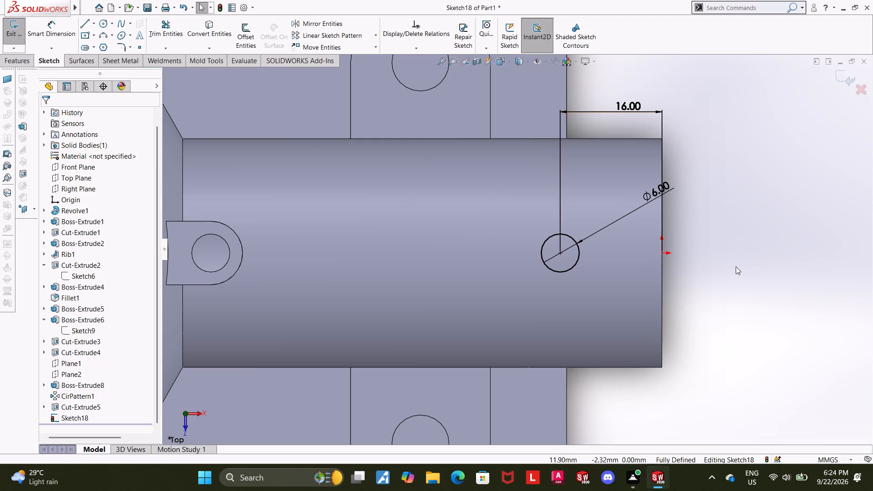
middle_drag(735, 262, 721, 171)
click(838, 84)
click(838, 79)
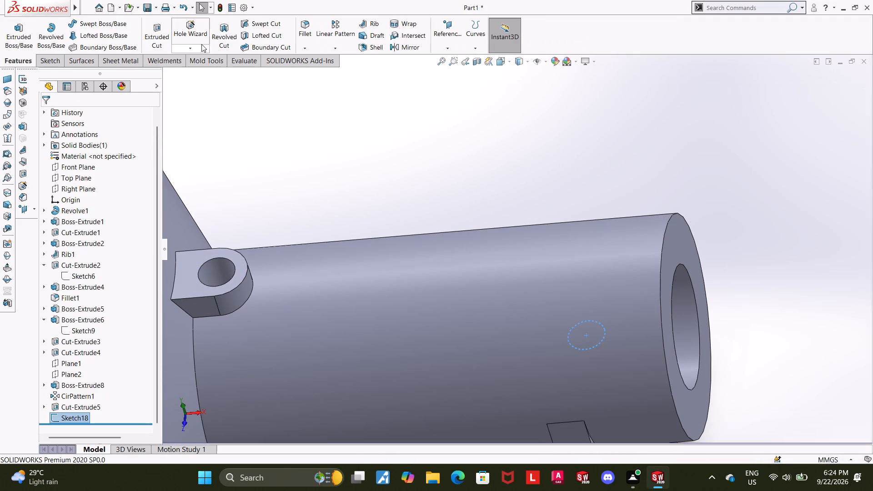
Extrude-cut the 6 mm circle with a Blind depth of 20.57 mm, reversing the direction upward through the tube's top wall.
click(162, 31)
middle_drag(330, 135, 329, 121)
click(50, 175)
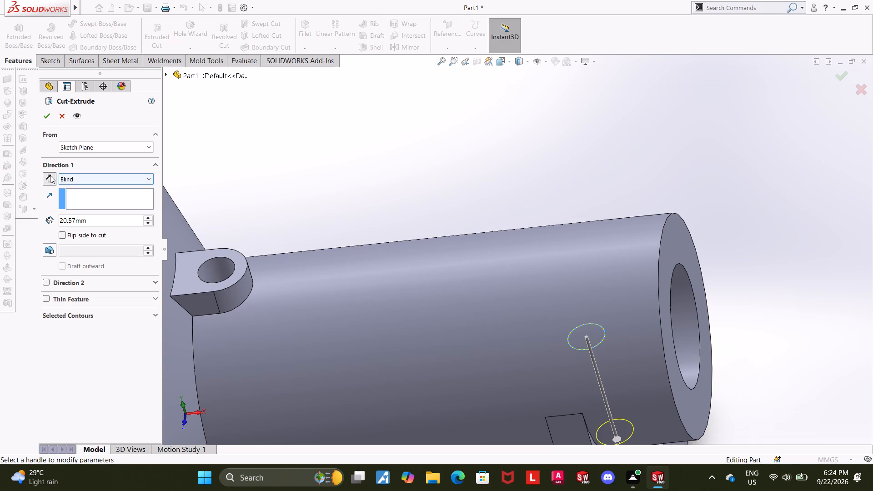
click(47, 118)
click(366, 207)
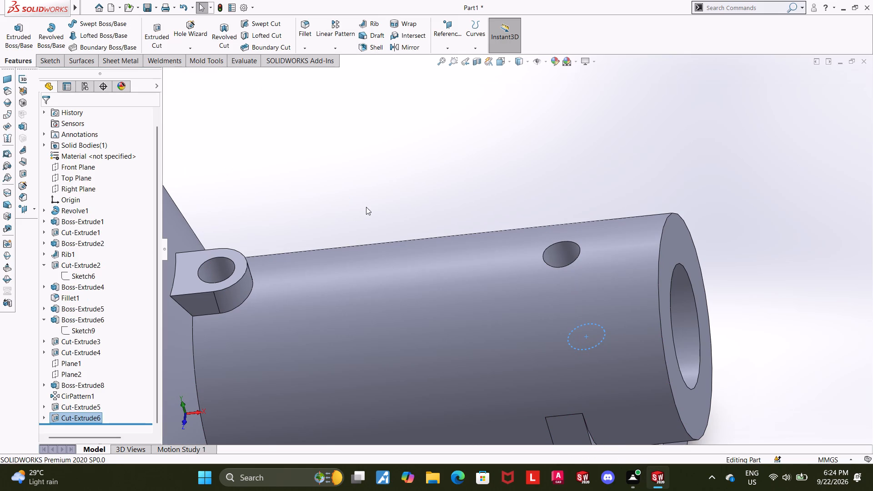
Examine the part from the flange side and from the tube's open end, including the hole in the tube's top wall.
scroll(369, 204, up, 2)
scroll(714, 273, up, 2)
middle_drag(635, 264, 717, 194)
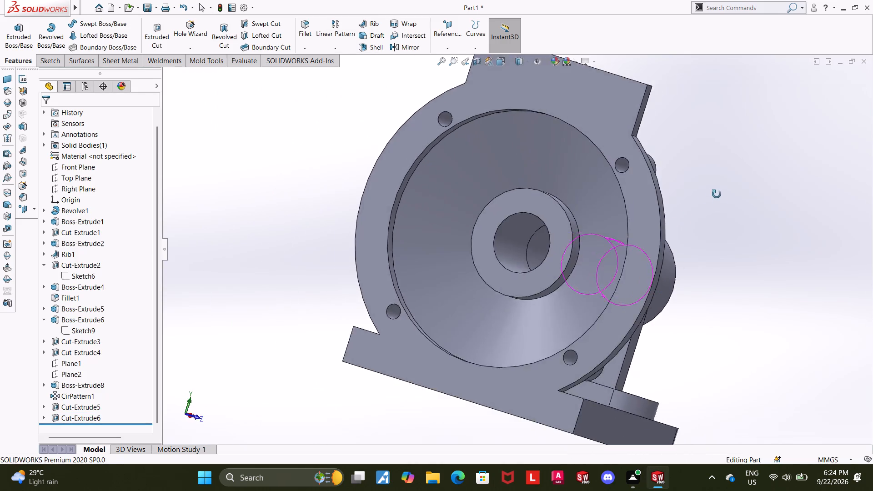
middle_drag(717, 194, 575, 222)
scroll(576, 222, down, 1)
click(686, 214)
scroll(681, 218, up, 2)
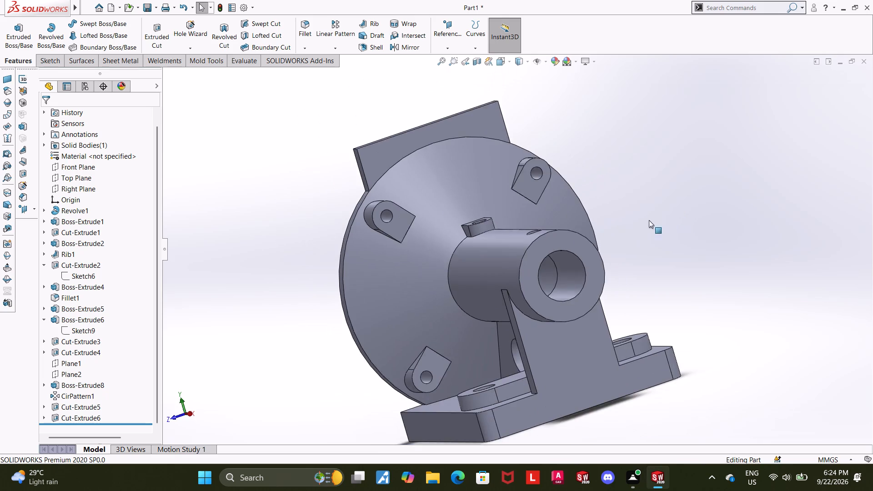
middle_drag(629, 228, 667, 244)
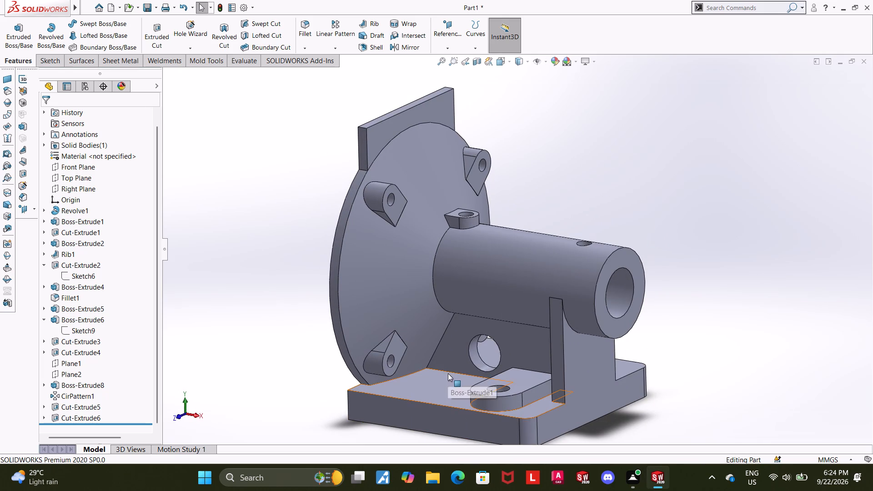
Start a symmetric 5 mm fillet, selecting the rib's four edges on one side where it meets the base, cone, tube and support wall.
click(311, 35)
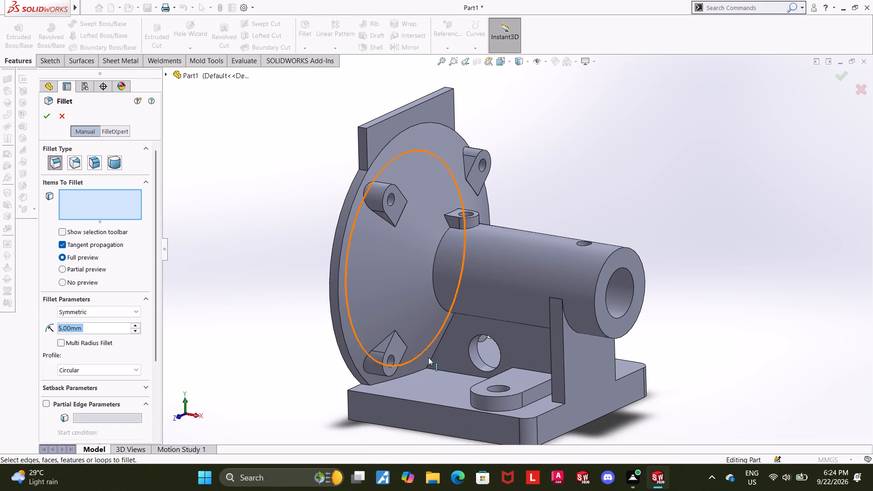
click(445, 371)
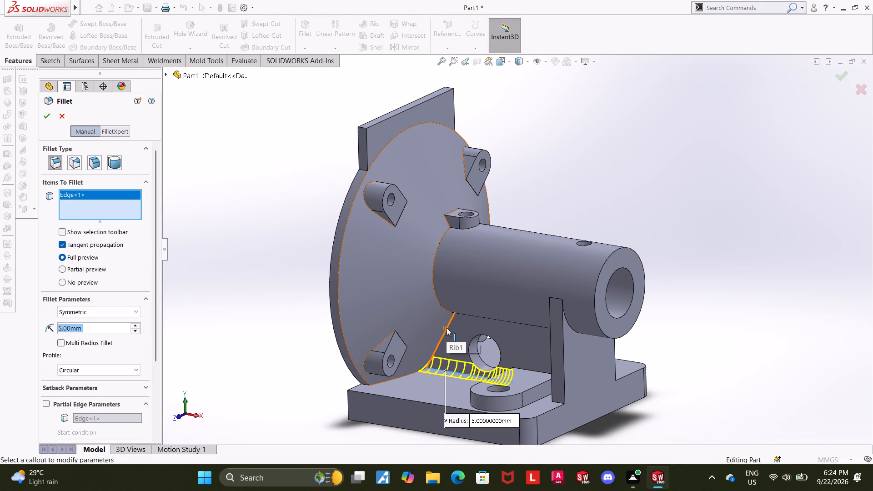
click(447, 328)
middle_drag(730, 374, 761, 305)
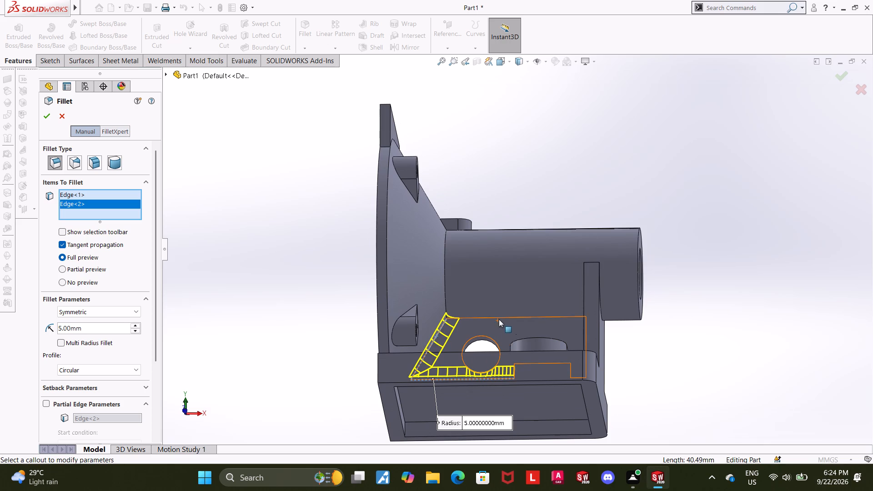
click(503, 317)
middle_drag(756, 356, 784, 428)
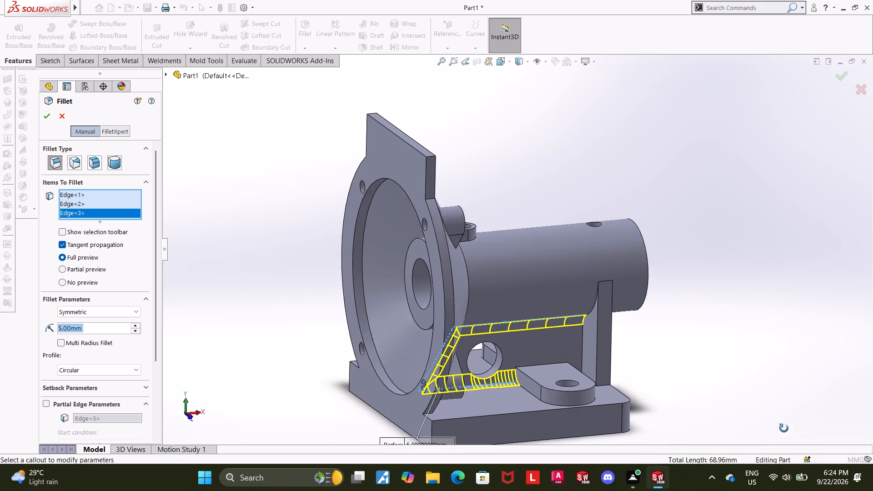
middle_drag(784, 428, 784, 429)
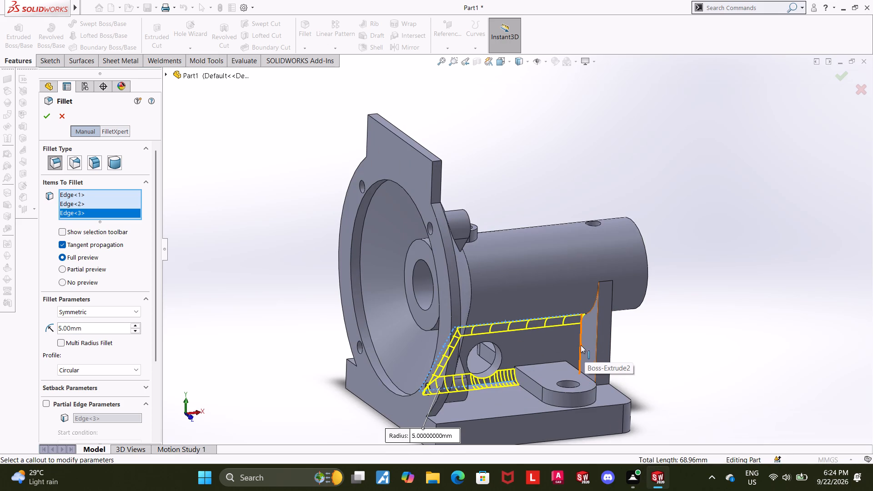
click(581, 345)
Add the rib's four edges on its opposite side to the fillet, along the tube, cone, base and support wall.
middle_drag(706, 361, 684, 395)
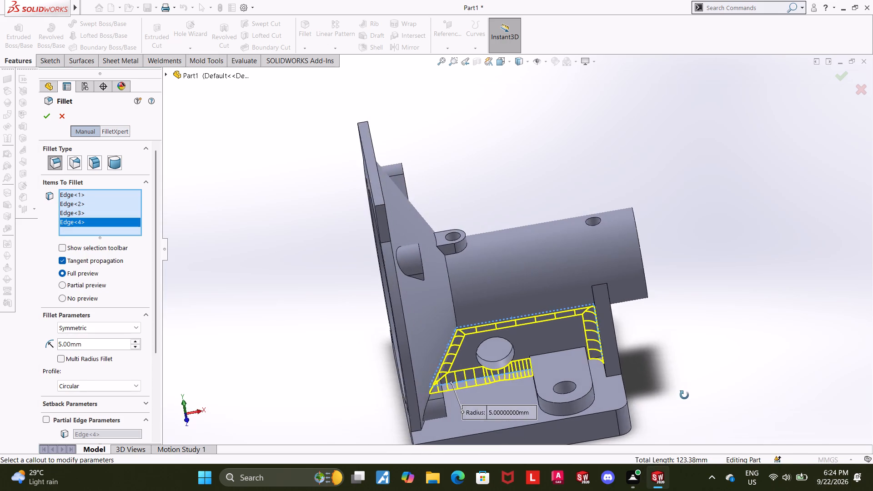
middle_drag(684, 395, 529, 490)
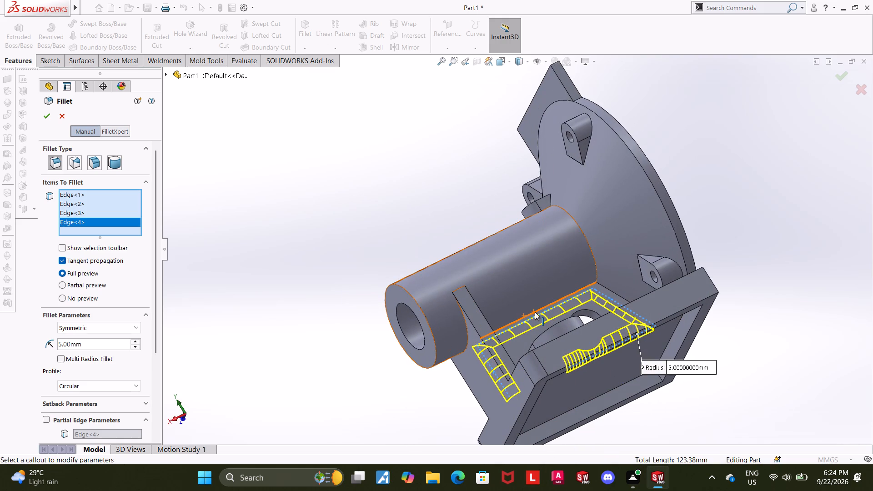
click(535, 312)
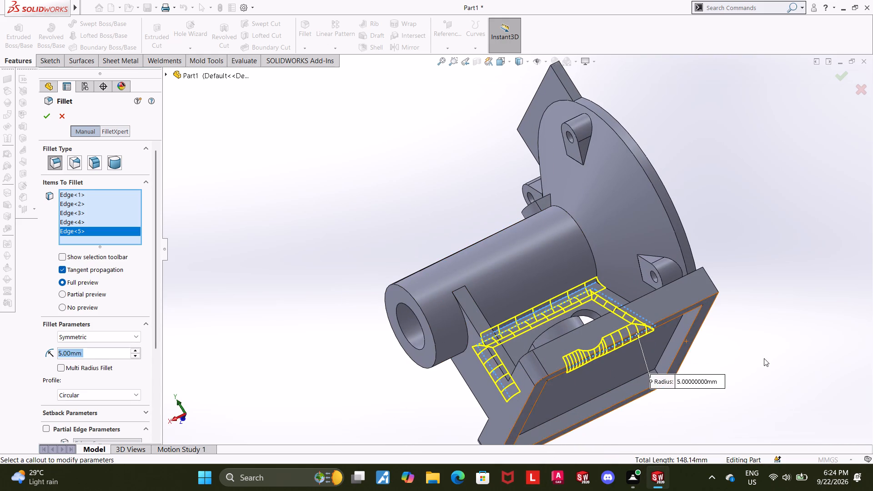
middle_drag(769, 362, 790, 397)
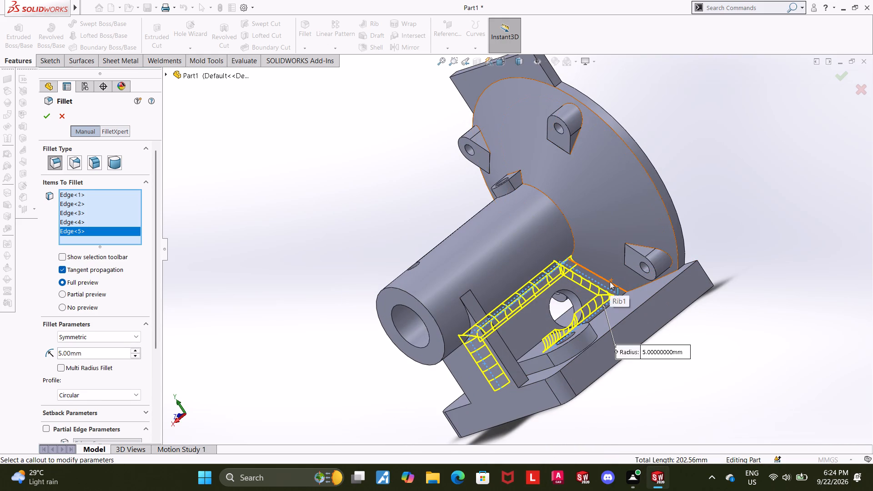
click(610, 281)
middle_drag(710, 334, 724, 381)
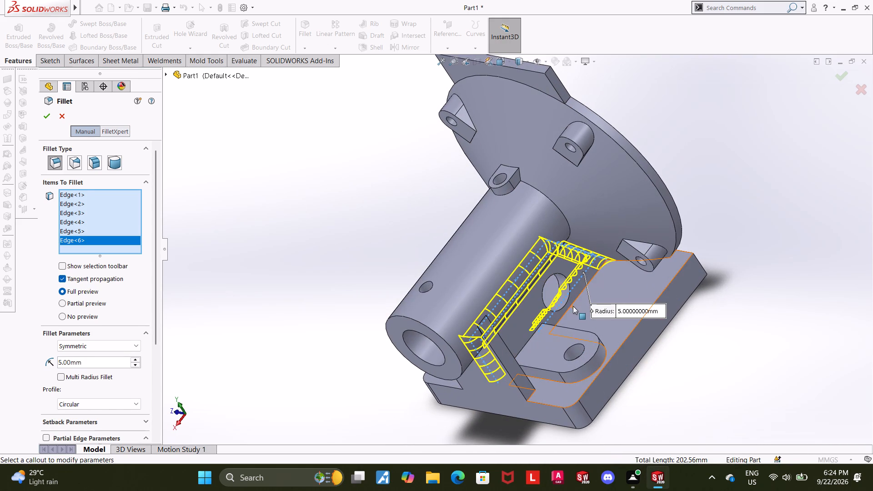
click(572, 305)
middle_drag(813, 327, 755, 393)
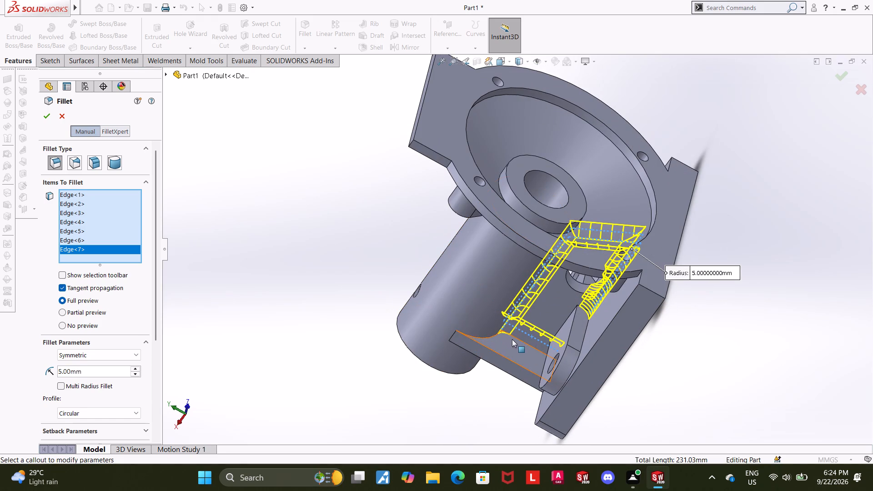
click(519, 339)
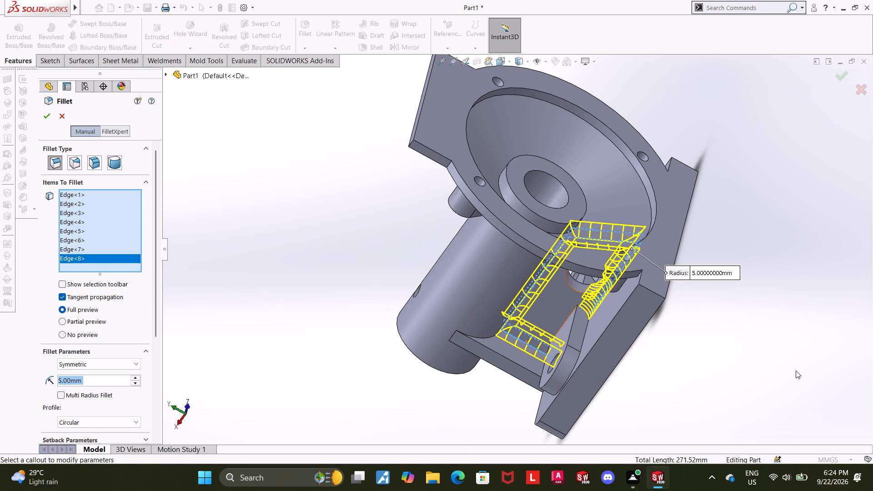
Set the fillet radius to 2 mm.
middle_drag(799, 371, 845, 382)
middle_drag(678, 370, 682, 368)
scroll(682, 368, up, 1)
middle_drag(683, 367, 687, 363)
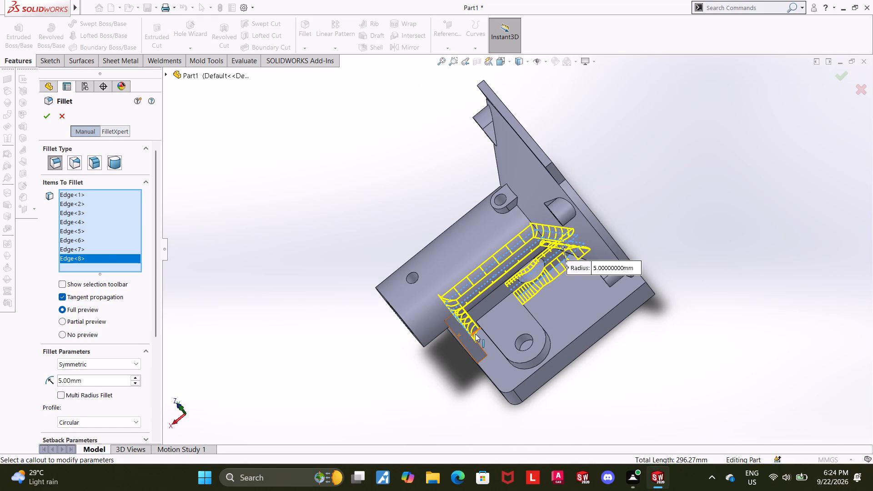
click(96, 376)
click(97, 382)
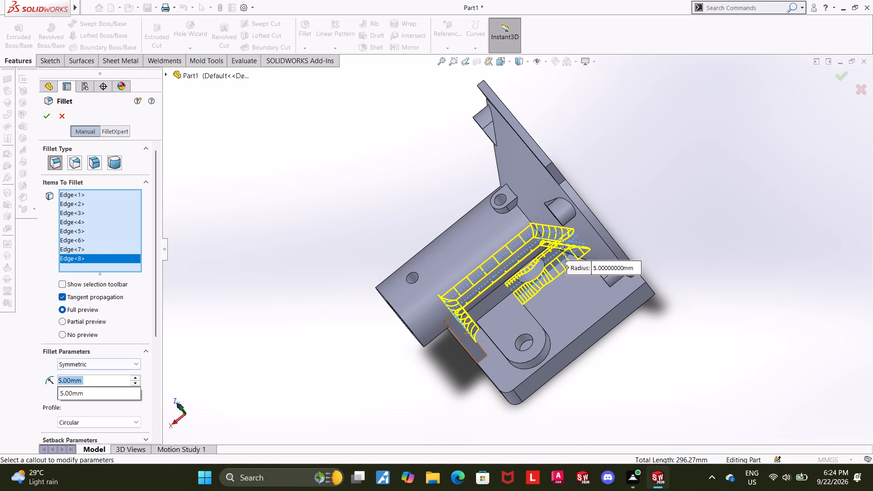
drag(97, 382, 92, 381)
key(2)
key(Return)
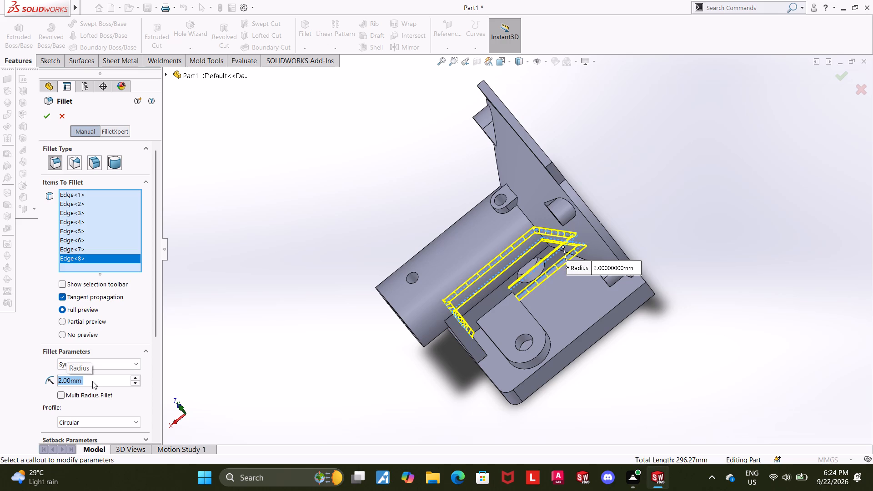
Add the cone's edges along the base on both sides of the rib and one arc where it meets the tube.
middle_drag(680, 313, 701, 230)
scroll(564, 350, down, 3)
click(558, 250)
scroll(677, 349, up, 3)
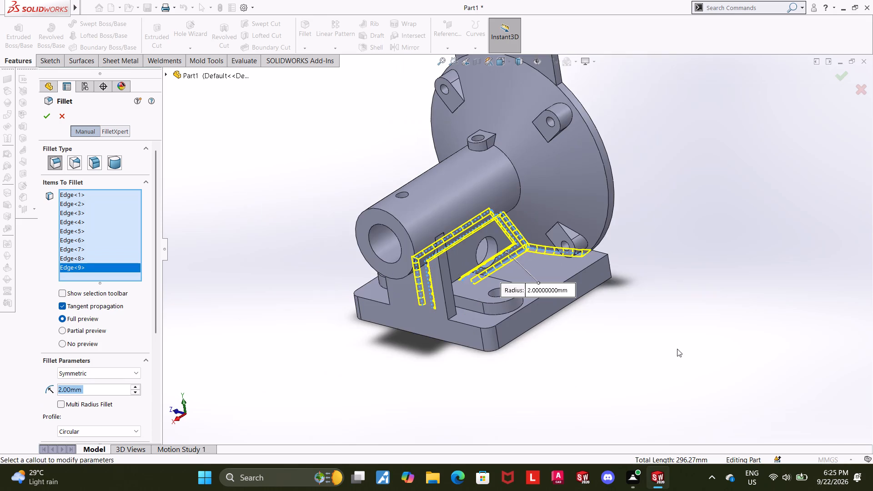
middle_drag(546, 300, 617, 301)
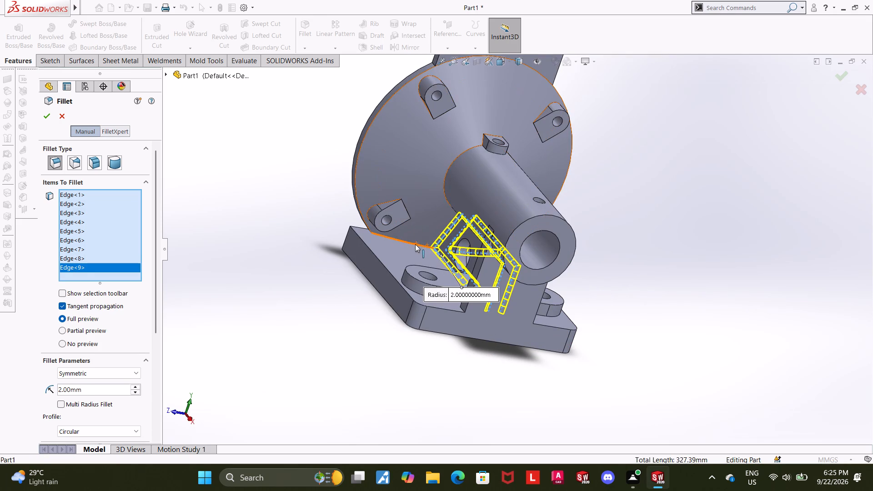
click(415, 244)
scroll(324, 274, up, 2)
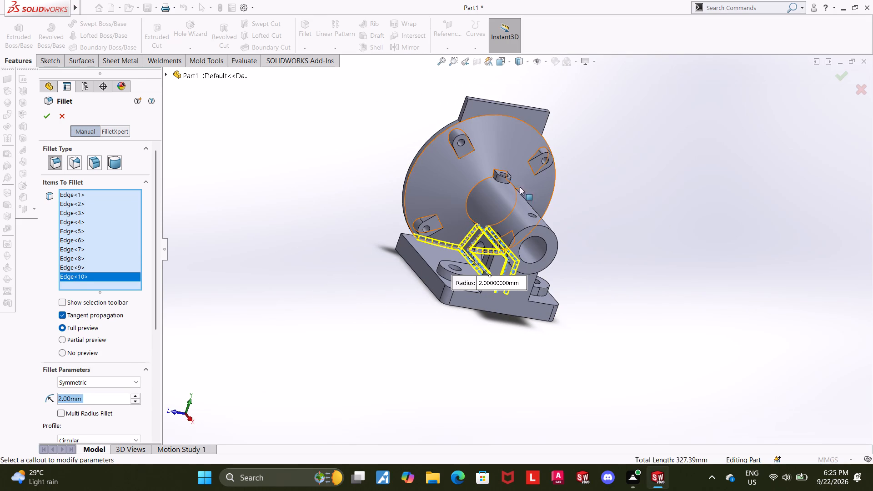
scroll(491, 189, down, 5)
click(482, 189)
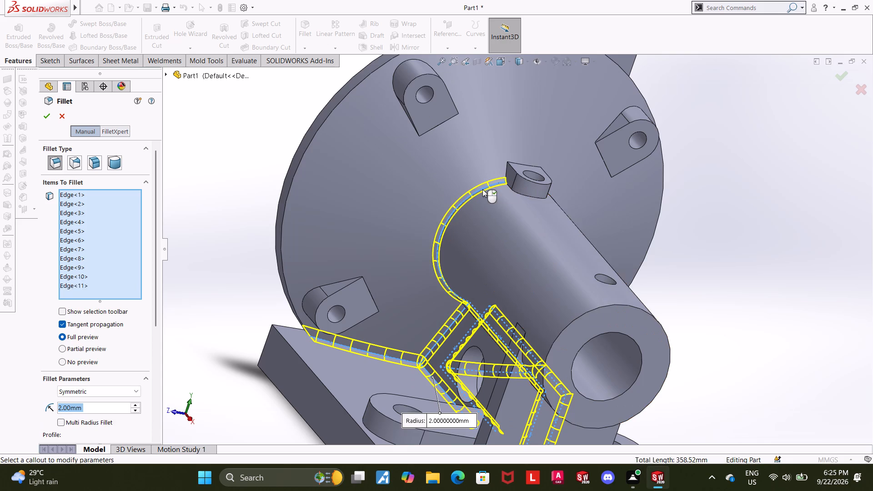
Add the base plate's outer top edges on both sides of the rib to the fillet.
scroll(453, 259, up, 4)
middle_drag(614, 286, 635, 281)
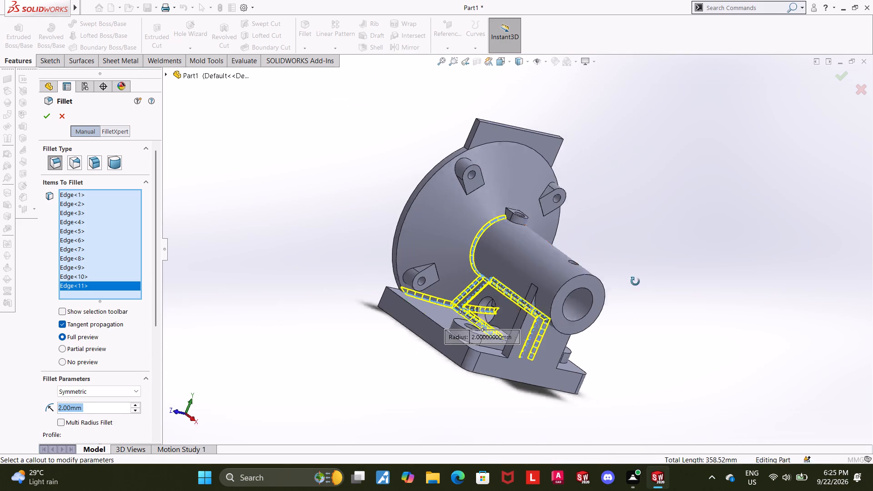
middle_drag(635, 281, 630, 346)
click(519, 375)
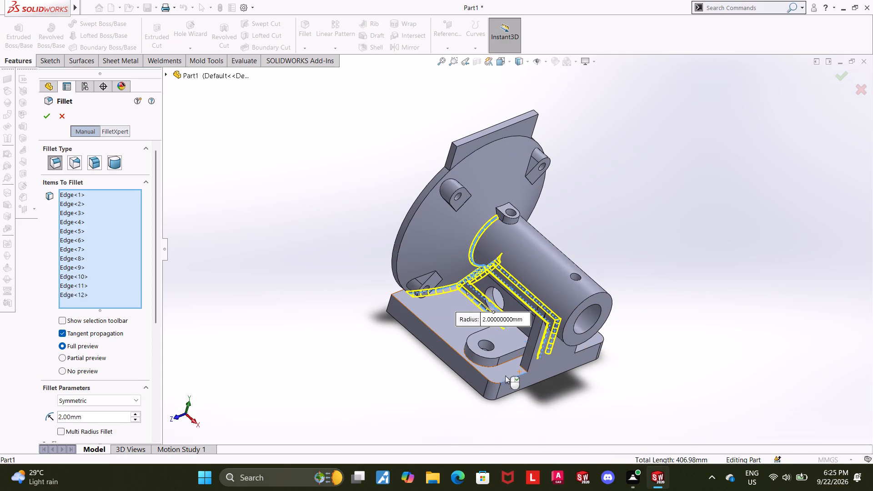
middle_drag(676, 332, 613, 347)
scroll(618, 346, down, 1)
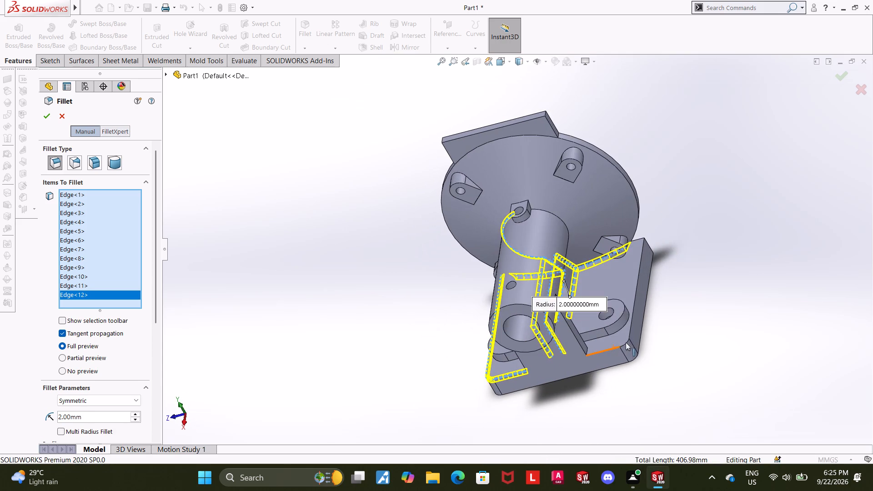
click(627, 324)
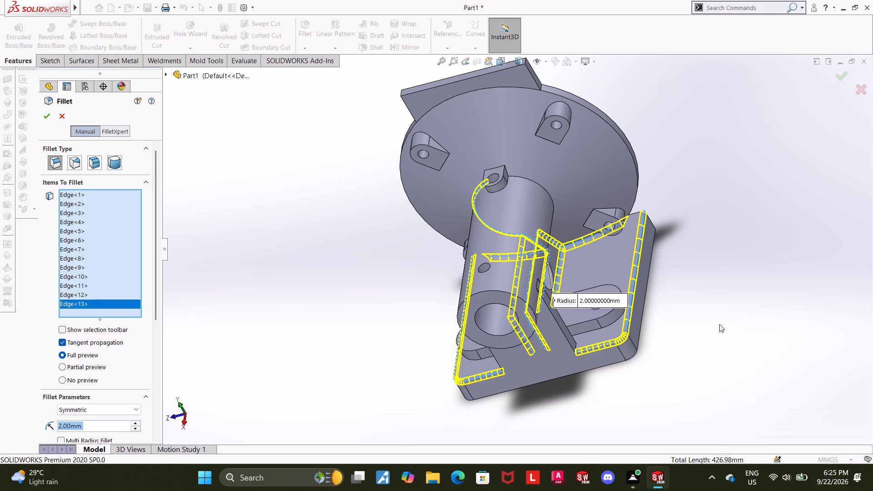
Add the edges where the four bolt-holed lugs around the flange meet the cone to the fillet.
middle_drag(702, 330, 837, 299)
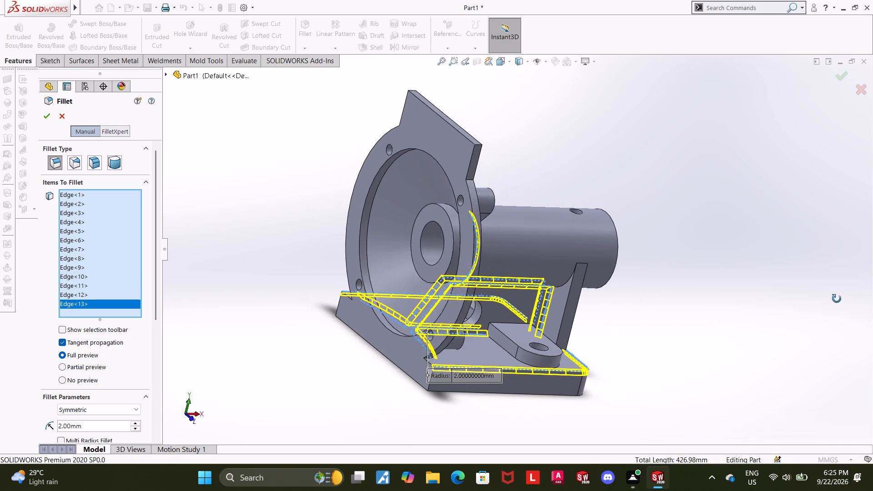
middle_drag(837, 299, 831, 299)
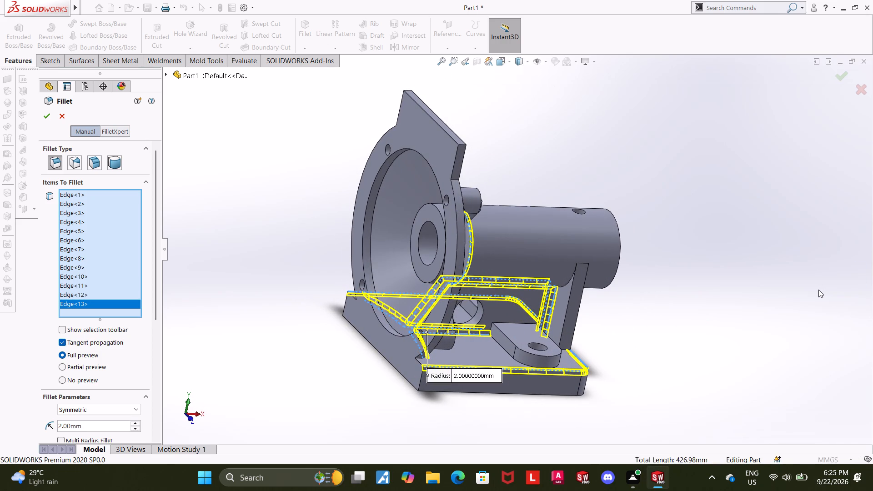
middle_drag(717, 236, 689, 245)
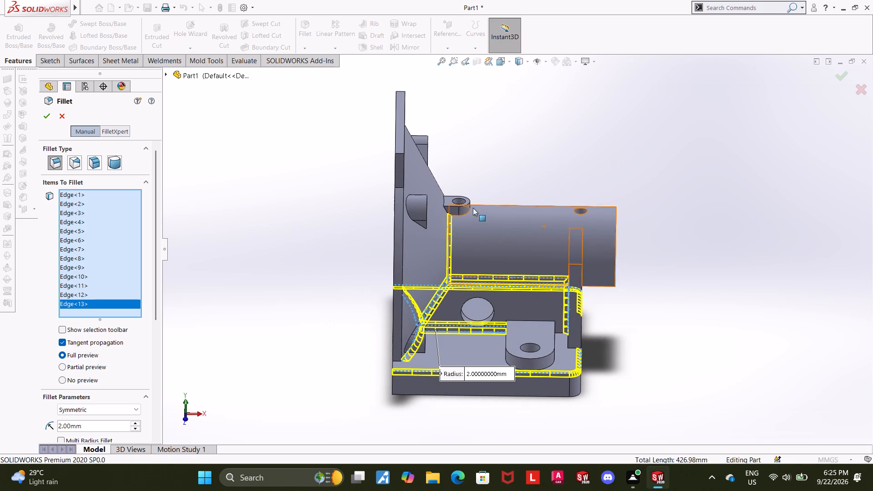
click(417, 224)
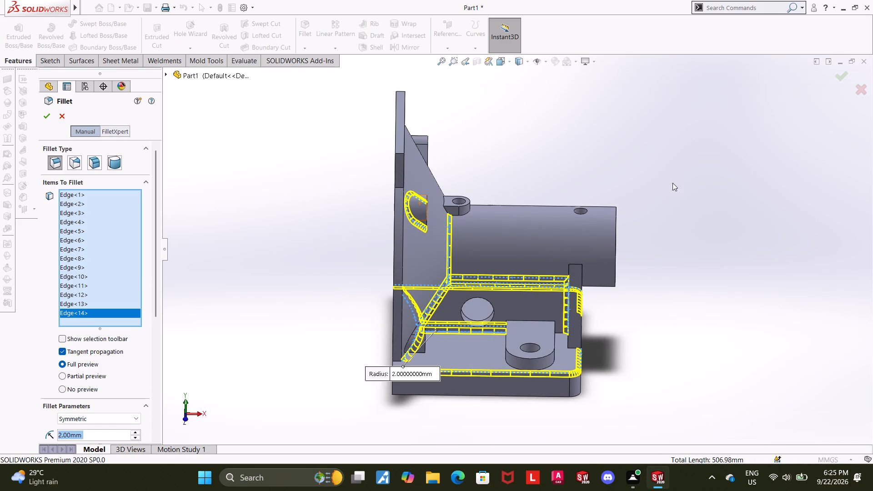
middle_drag(611, 194, 562, 235)
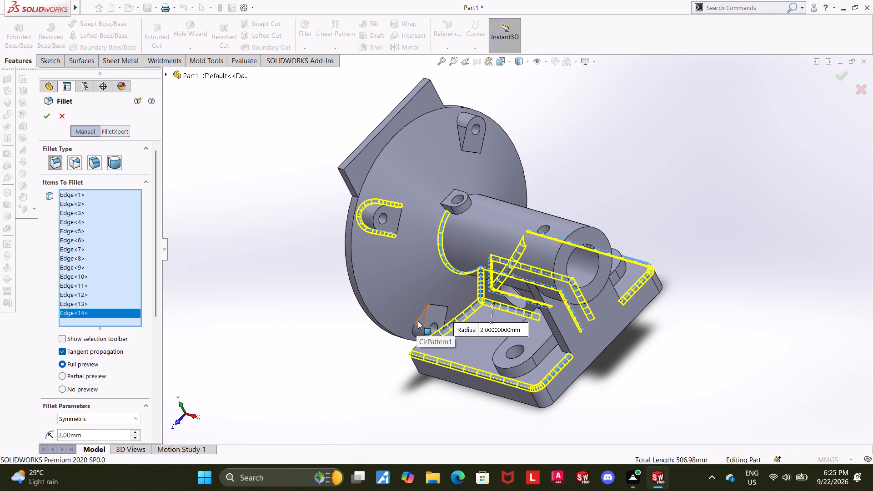
click(418, 320)
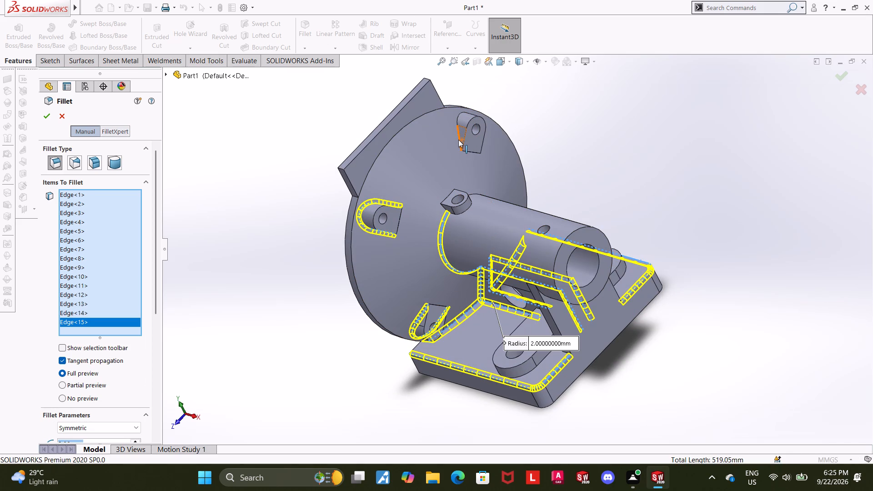
click(458, 139)
middle_drag(627, 159, 577, 209)
click(604, 185)
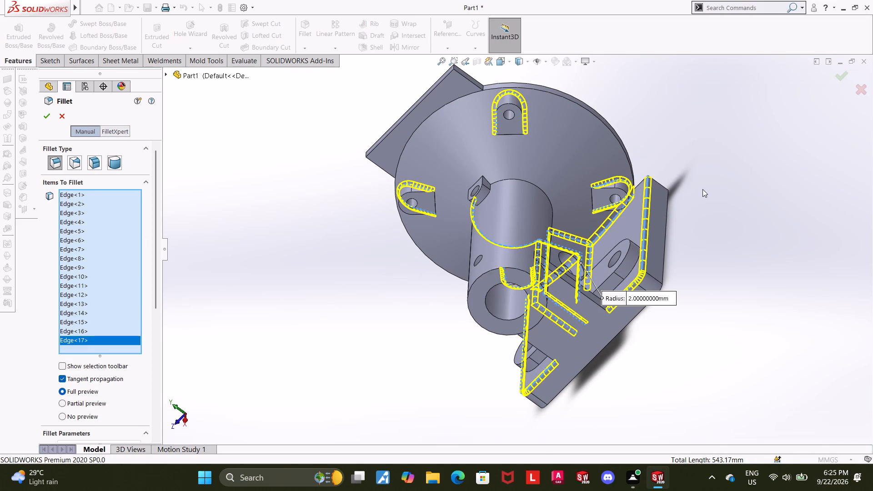
Add the edge of the small holed lug on top of the tube and the remaining arc between cone and tube.
middle_drag(691, 199, 732, 196)
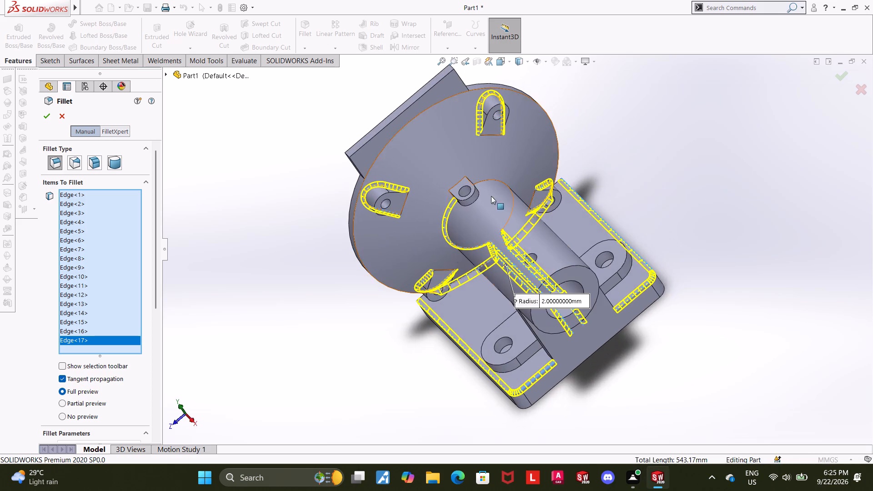
scroll(483, 197, down, 2)
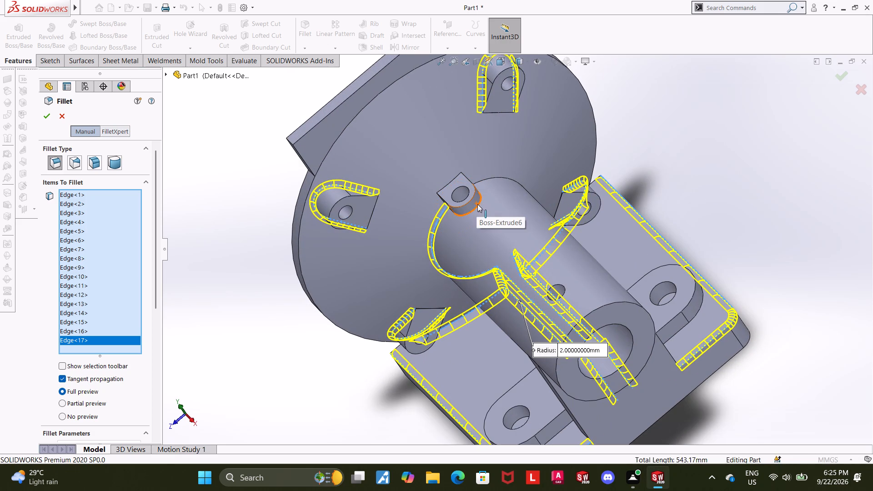
click(477, 204)
middle_drag(743, 178, 721, 202)
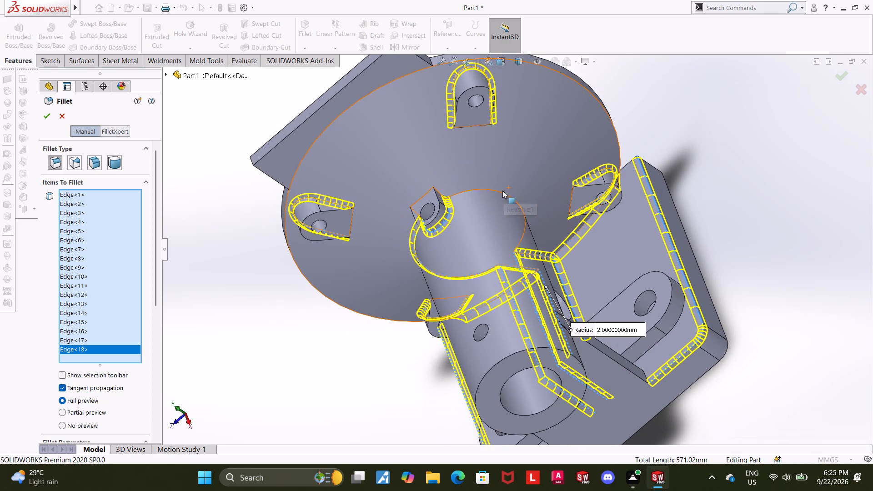
click(501, 191)
scroll(719, 216, up, 2)
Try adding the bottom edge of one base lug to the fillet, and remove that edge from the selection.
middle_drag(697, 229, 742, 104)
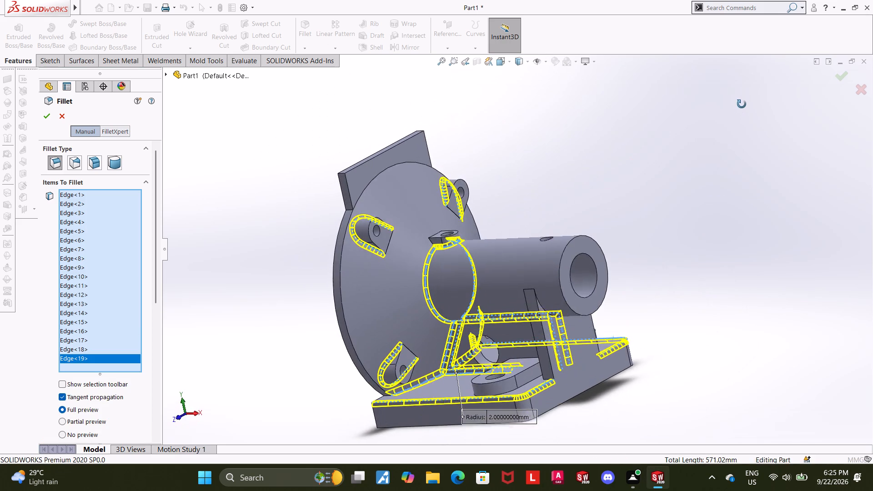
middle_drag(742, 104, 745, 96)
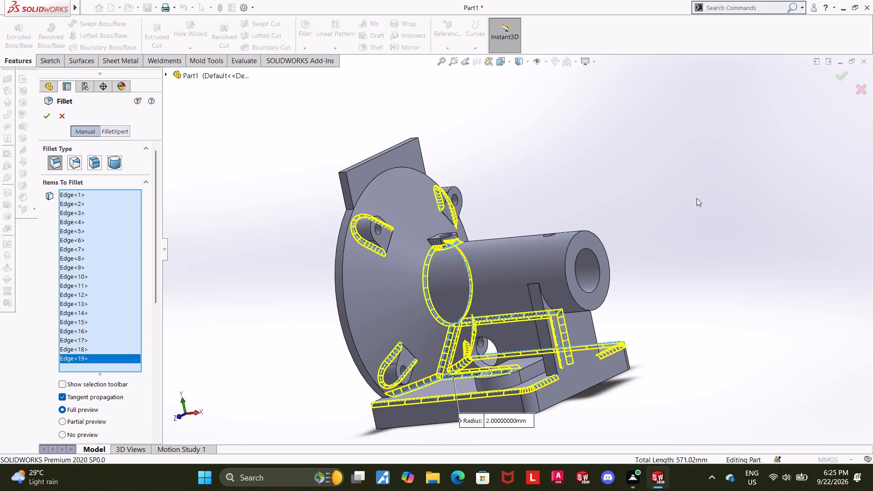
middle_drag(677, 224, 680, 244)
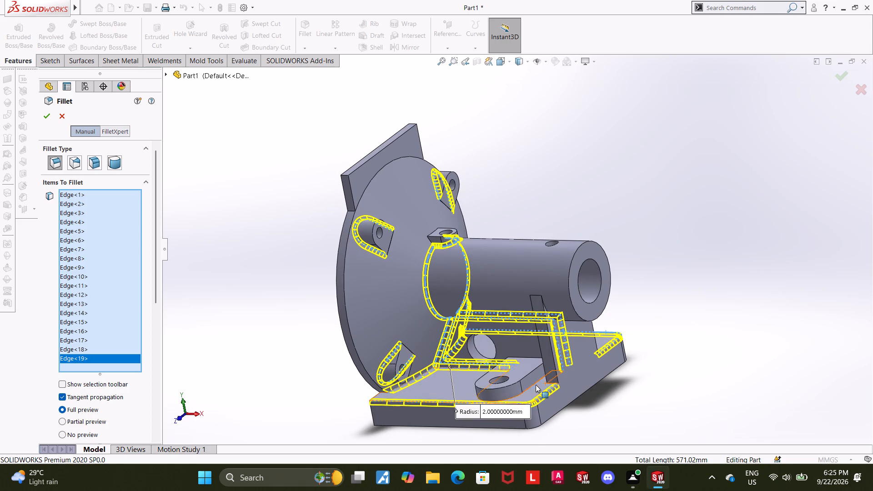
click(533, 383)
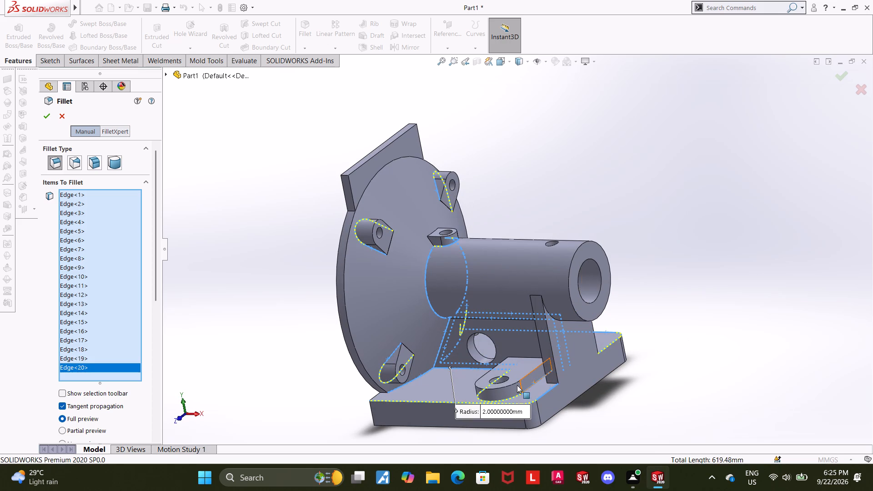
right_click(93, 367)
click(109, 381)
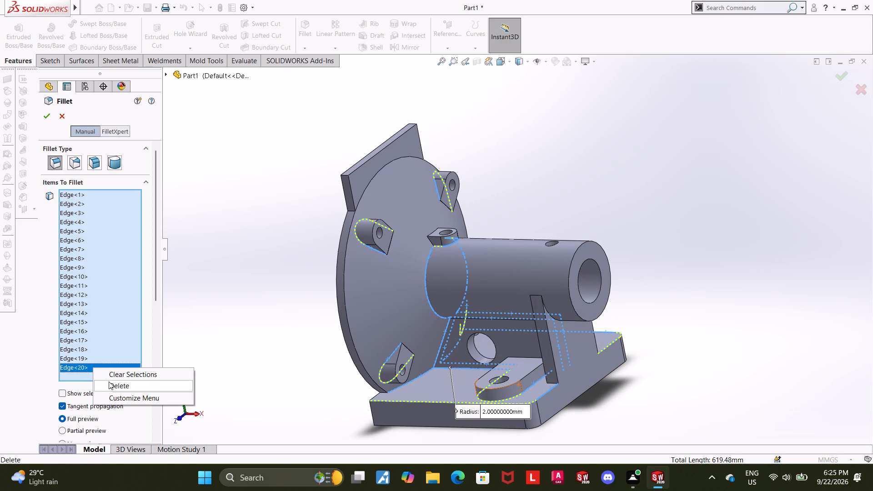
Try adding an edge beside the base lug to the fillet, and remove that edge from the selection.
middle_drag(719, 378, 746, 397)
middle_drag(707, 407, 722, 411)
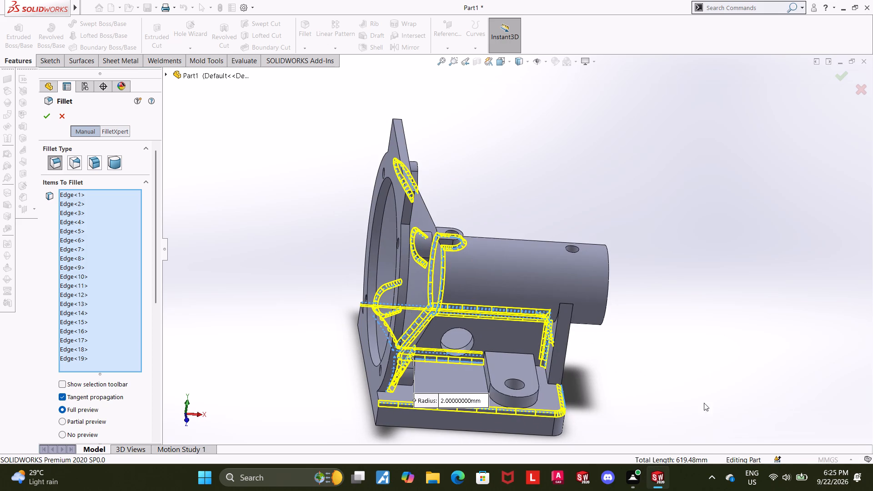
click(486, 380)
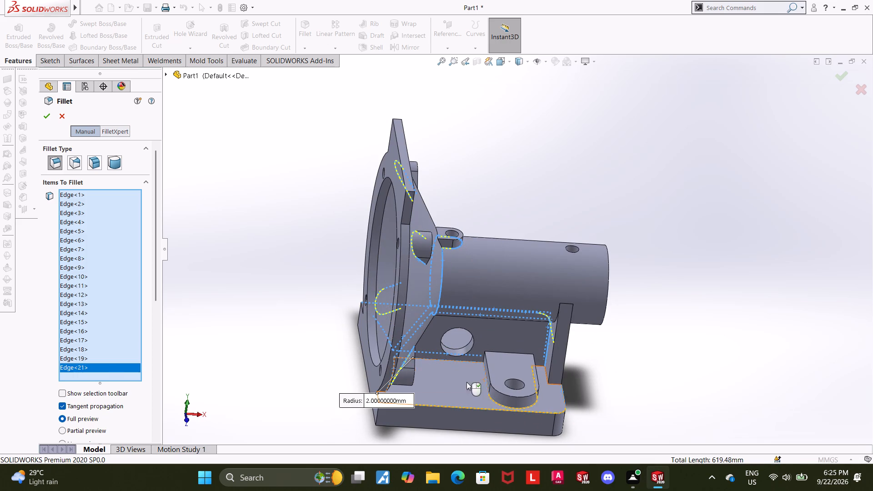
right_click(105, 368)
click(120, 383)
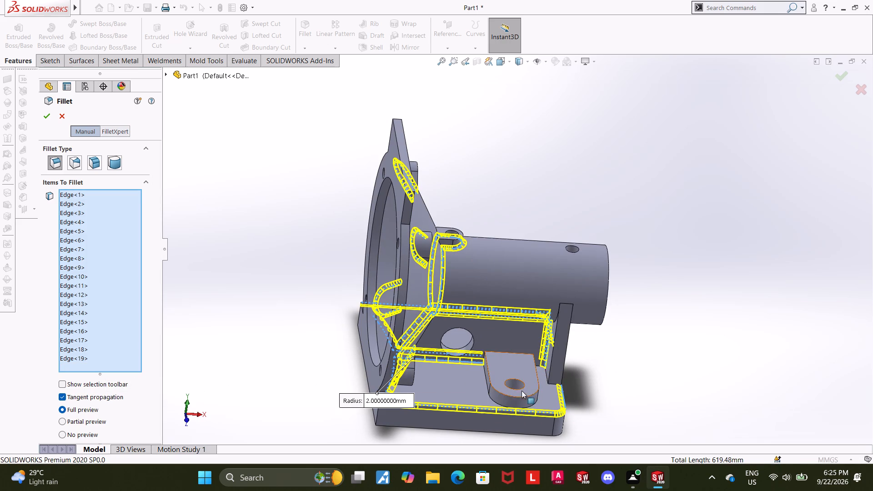
Add the short edges around the foot of the upright support under the tube, where it meets the base plate, to the fillet.
click(546, 379)
middle_drag(680, 363, 673, 367)
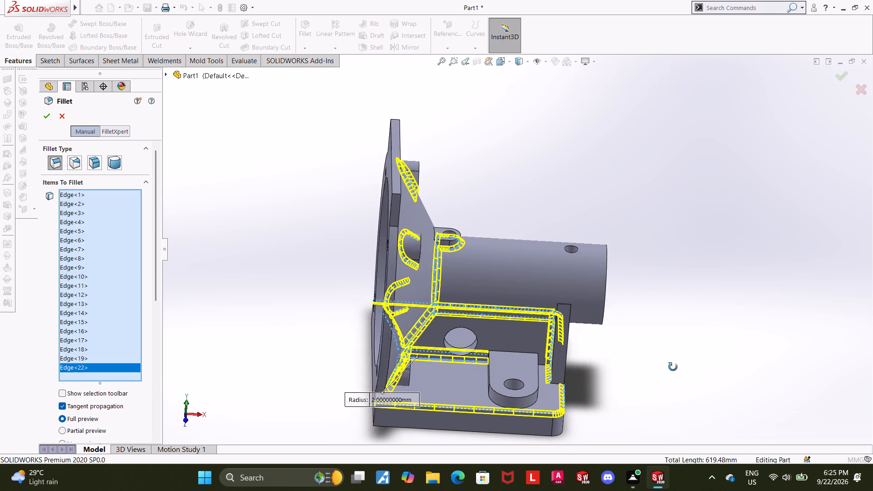
middle_drag(673, 367, 663, 372)
click(558, 384)
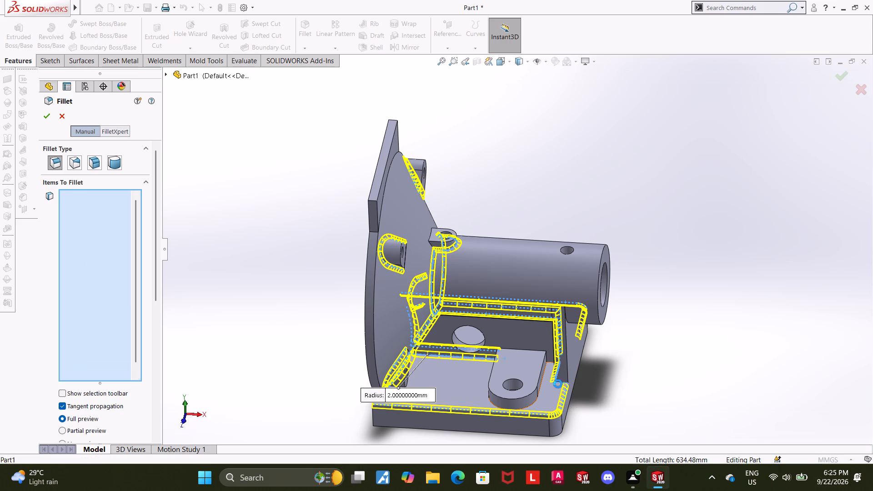
middle_drag(657, 353, 567, 490)
middle_drag(736, 331, 735, 361)
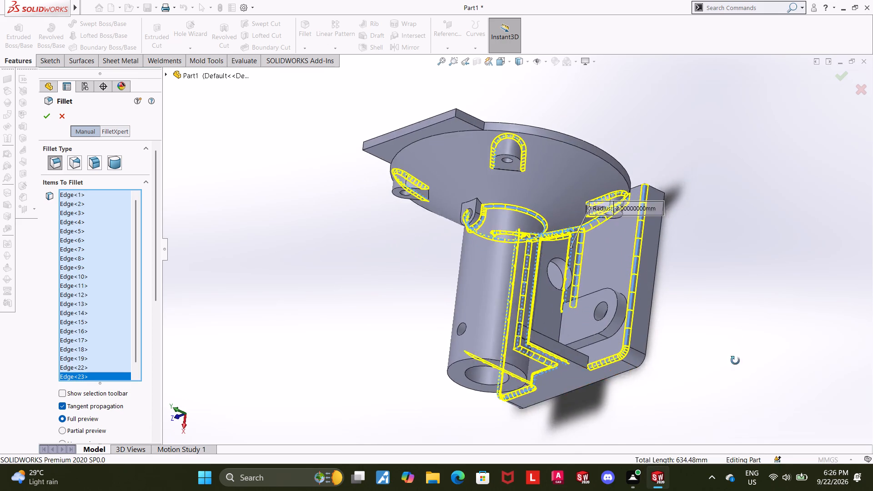
middle_drag(735, 361, 733, 421)
scroll(564, 330, down, 4)
click(588, 328)
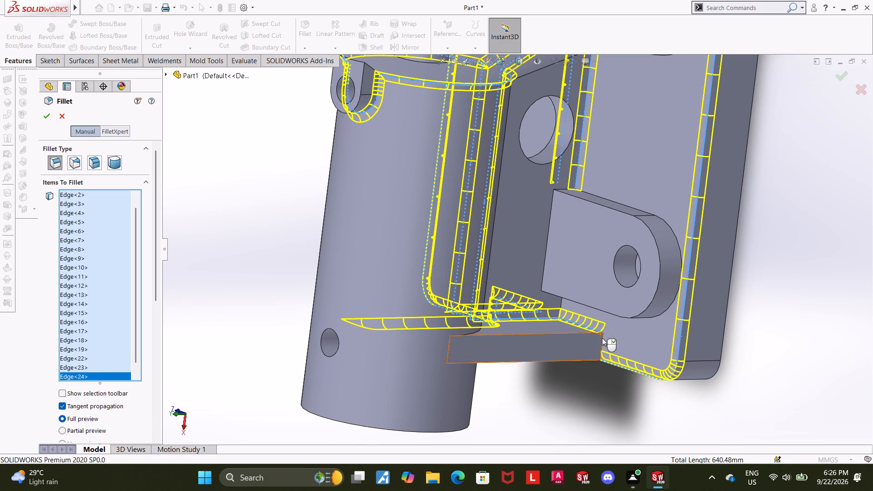
click(603, 340)
Add the remaining short edges between the upright support and the base lug, and complete the symmetric 2 mm fillet.
scroll(622, 331, up, 3)
middle_drag(751, 278, 748, 252)
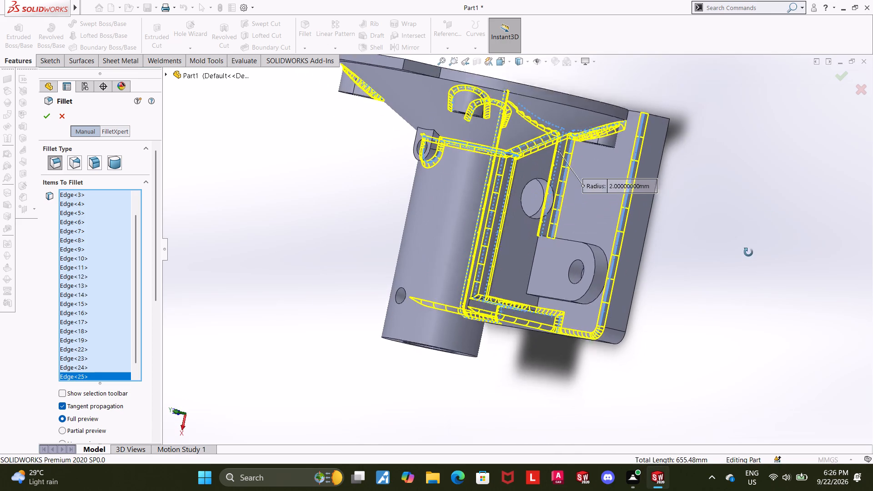
middle_drag(748, 252, 748, 257)
click(537, 300)
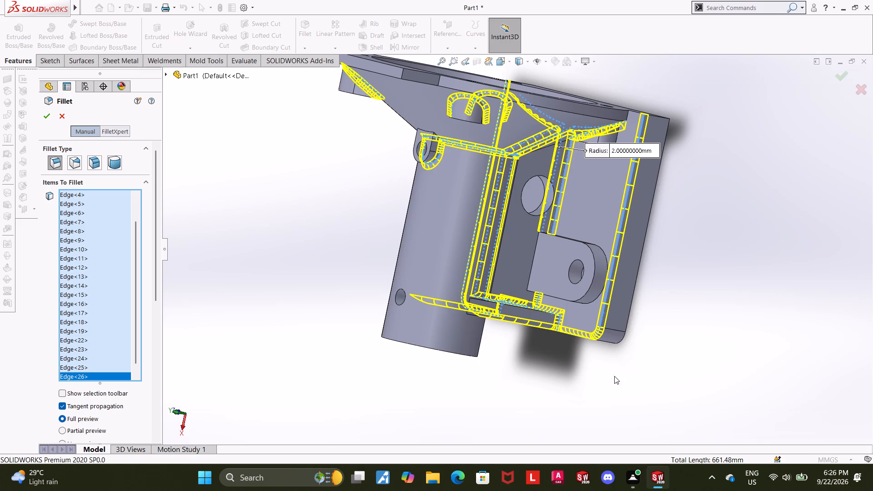
middle_drag(590, 376, 725, 315)
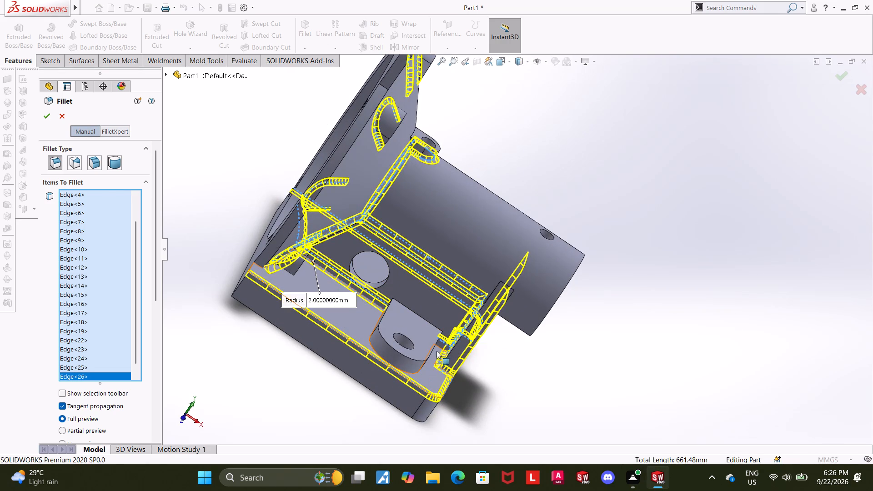
click(438, 348)
middle_drag(582, 353, 567, 360)
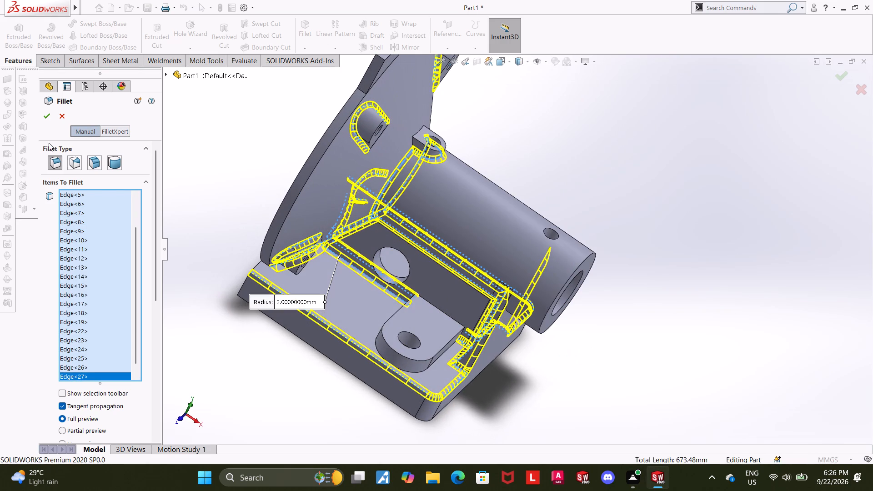
click(45, 121)
click(698, 259)
Fillet the top and bottom outline edges of both holed lugs on the base plate with a symmetric 2 mm radius.
middle_drag(608, 291, 590, 234)
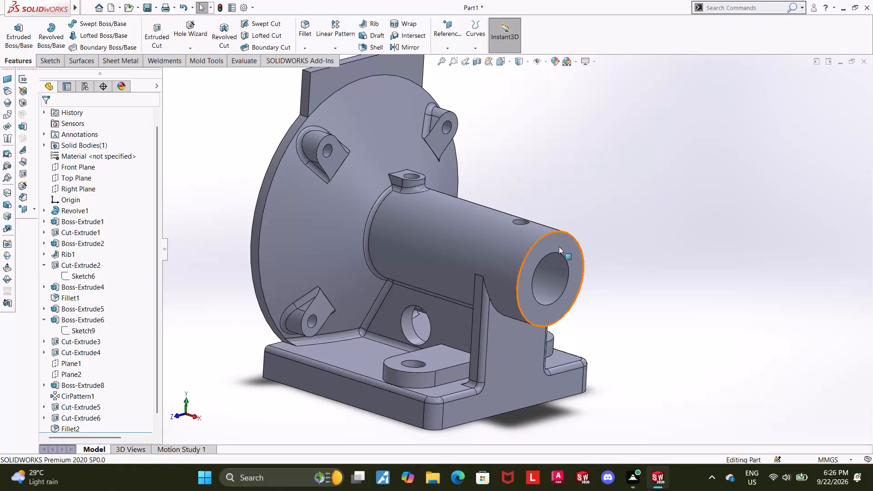
click(308, 26)
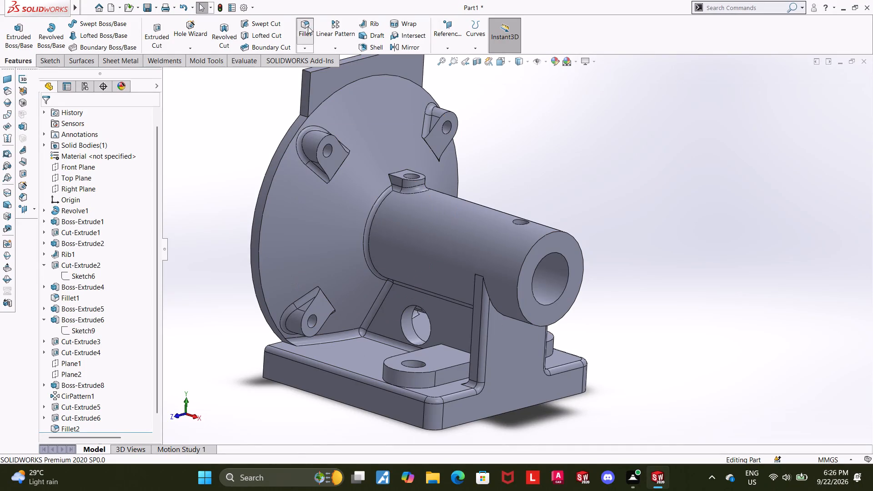
middle_drag(725, 232, 735, 244)
scroll(735, 244, up, 1)
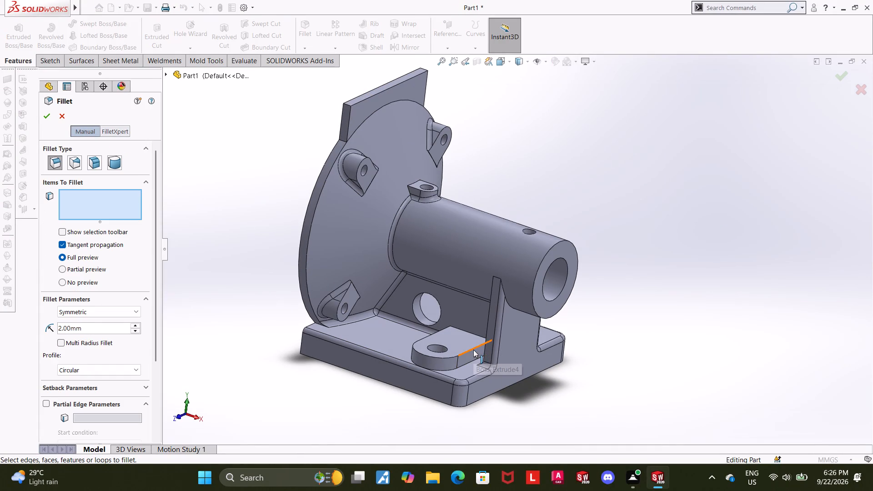
middle_drag(648, 396, 650, 437)
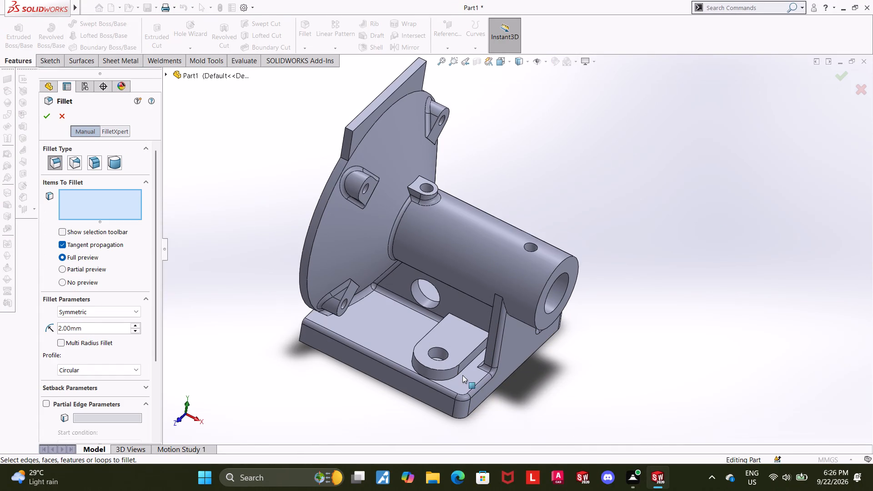
click(463, 369)
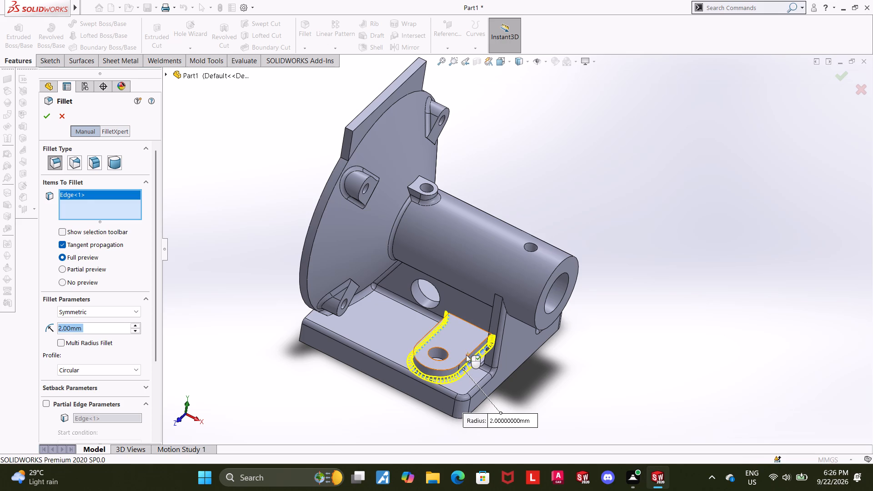
click(466, 358)
middle_drag(699, 309, 621, 396)
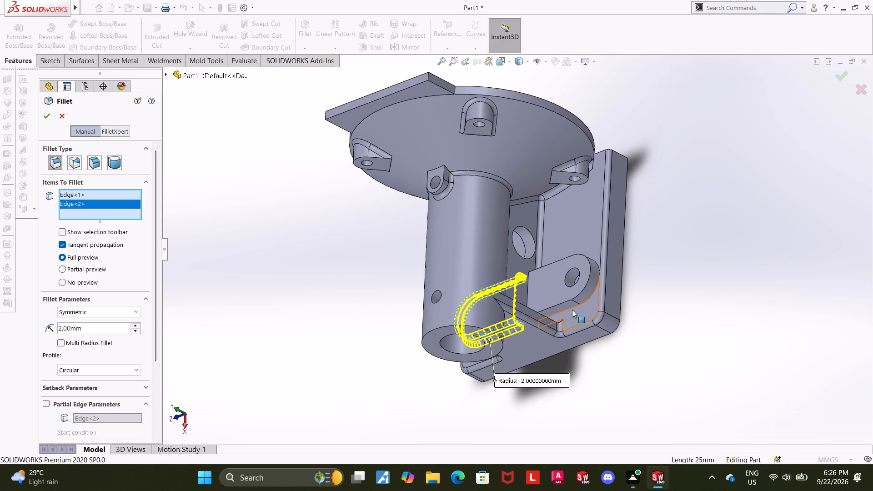
click(571, 308)
click(568, 301)
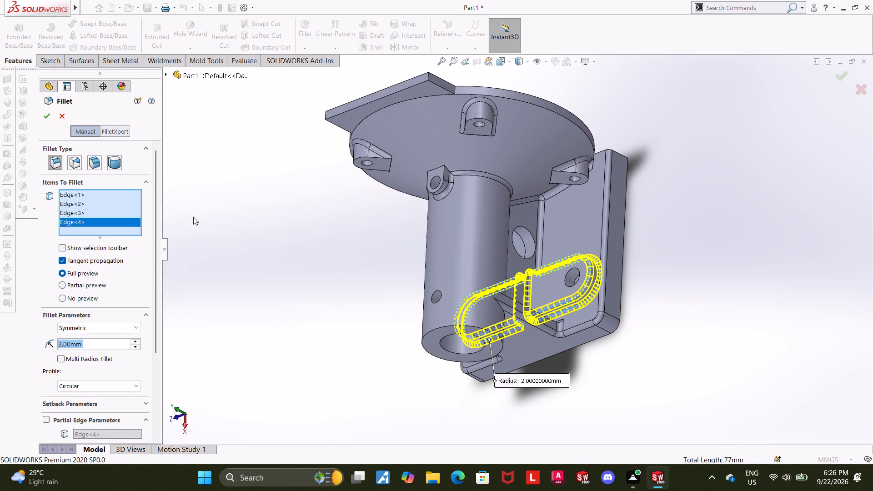
click(46, 120)
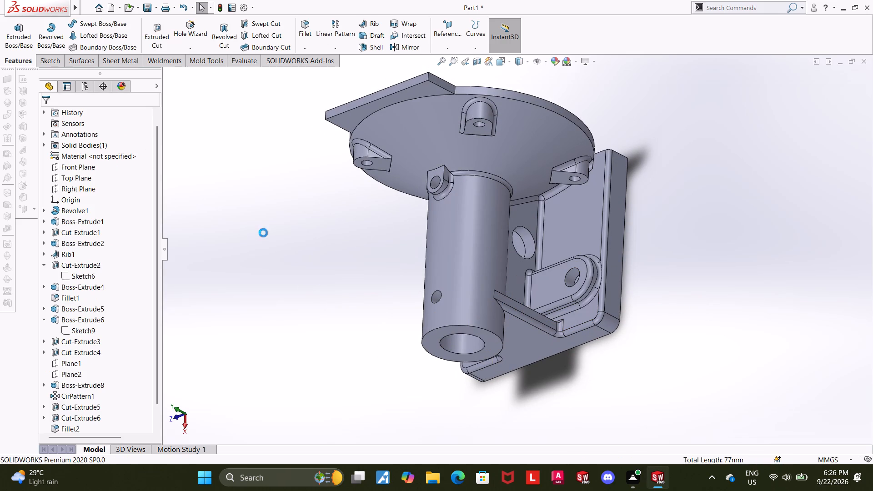
click(263, 233)
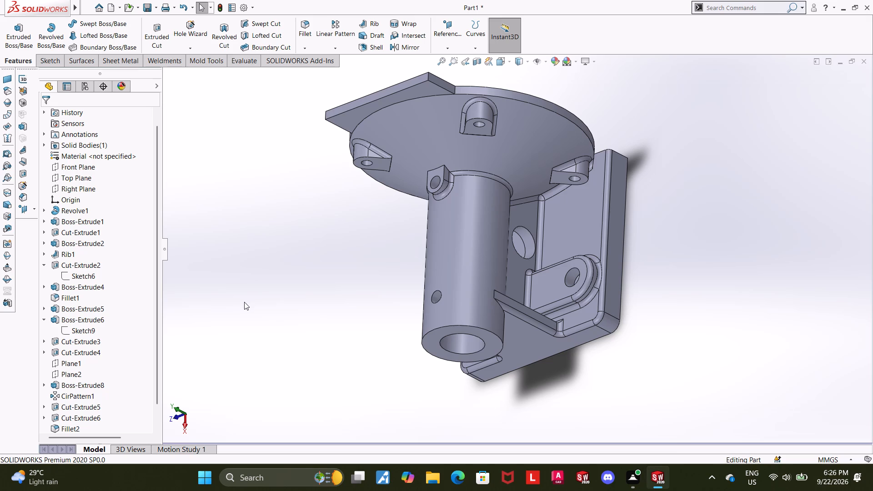
Add the base plate's two vertical corner edges on the flange side to the existing 5 mm corner fillet.
middle_drag(262, 265, 416, 165)
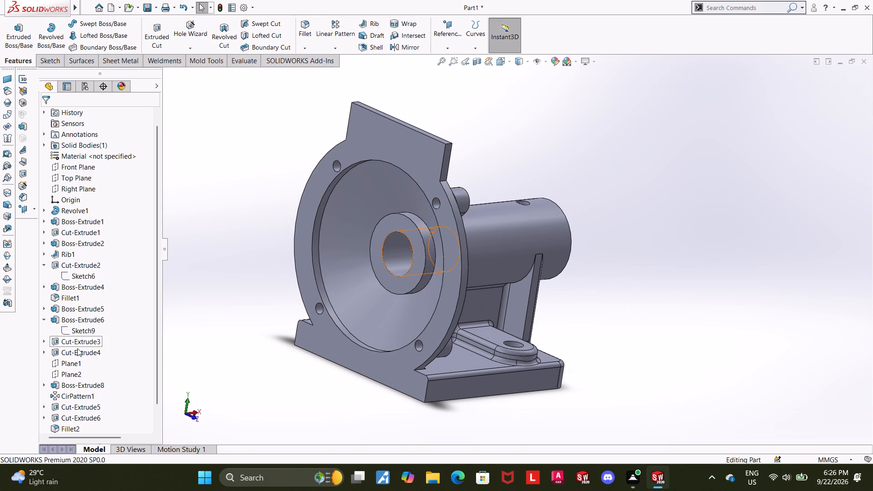
click(71, 294)
click(79, 265)
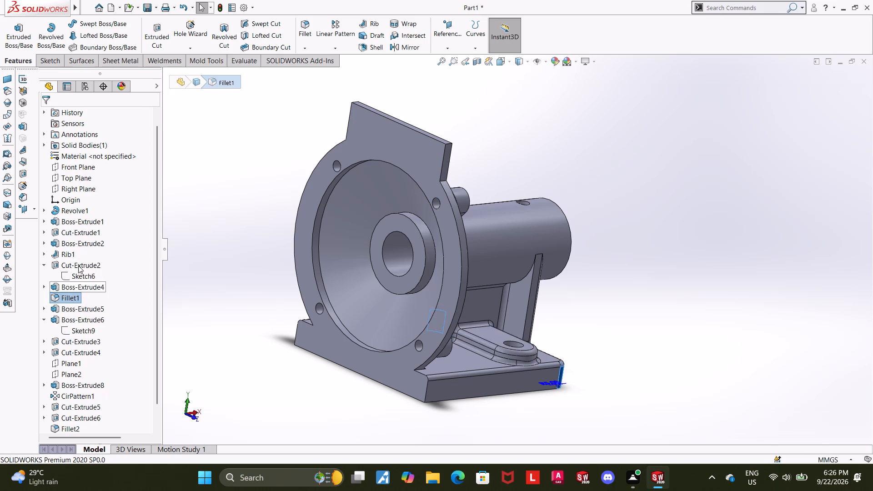
click(425, 392)
middle_drag(301, 376, 311, 376)
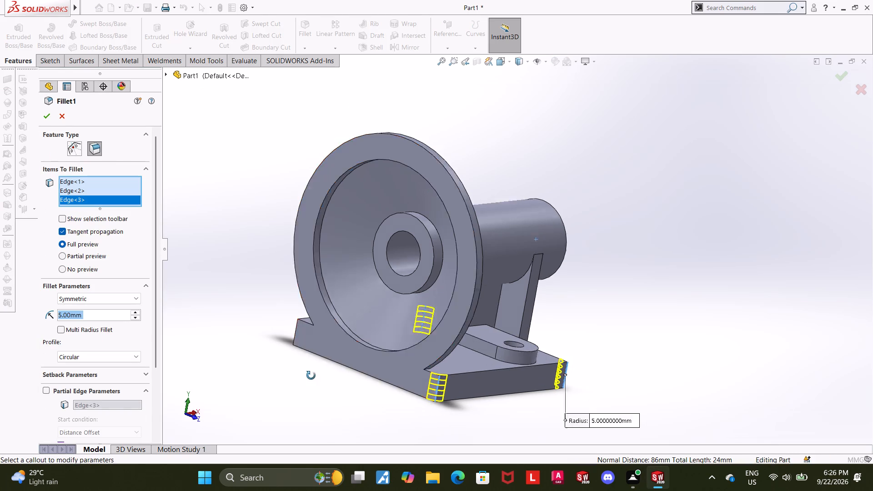
middle_drag(311, 376, 343, 396)
click(320, 345)
middle_drag(270, 376, 297, 387)
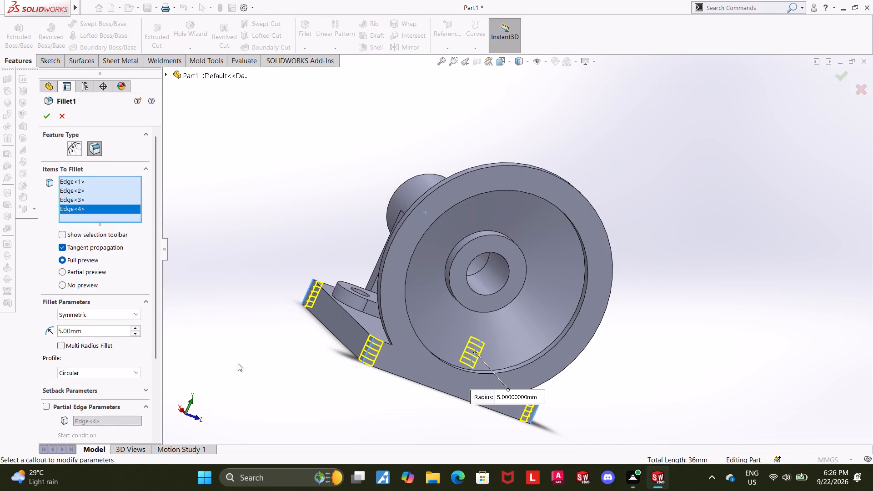
click(45, 114)
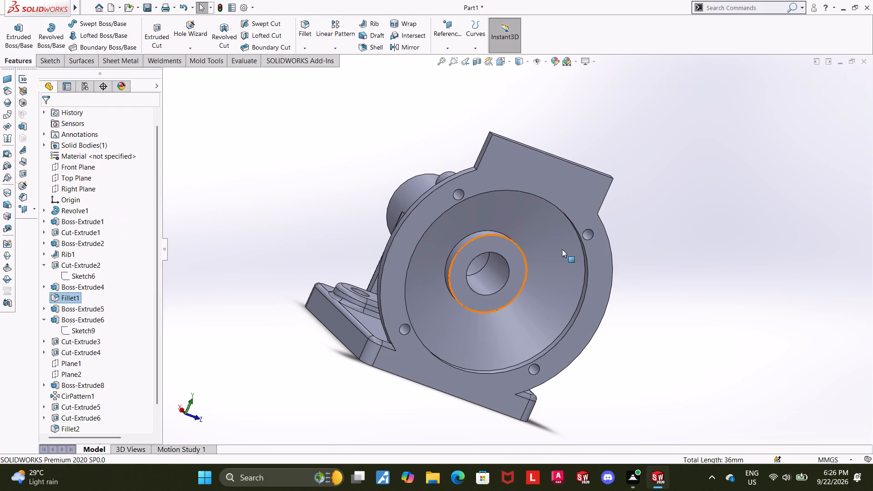
click(679, 298)
Reopen the 2 mm base-lug fillet and add the edges on both sides where the flange rim meets the base plate.
middle_drag(507, 356, 592, 338)
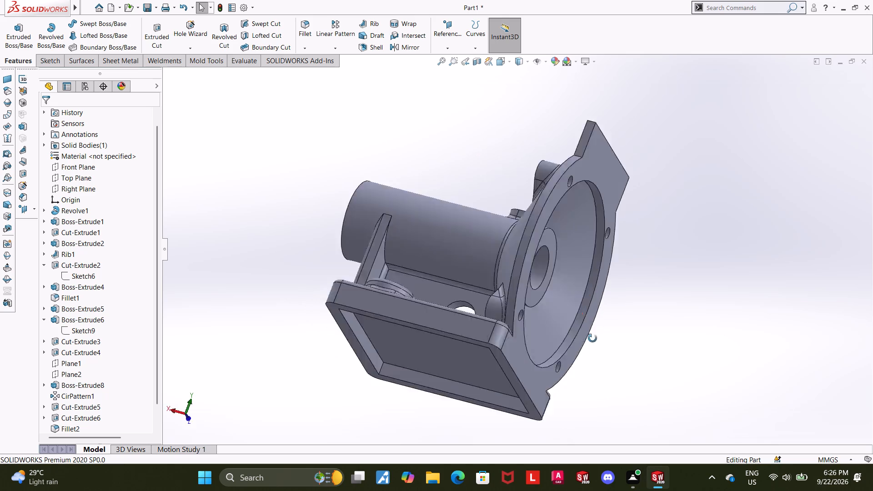
middle_drag(592, 338, 553, 442)
scroll(543, 364, down, 3)
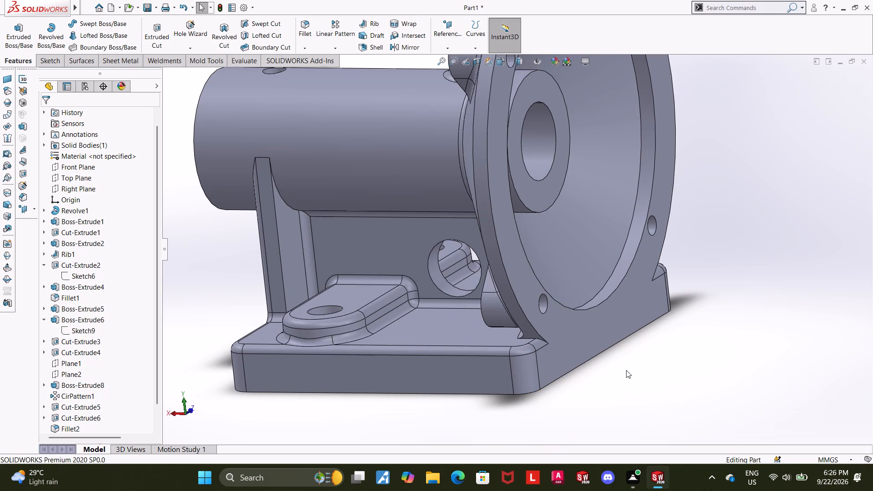
scroll(614, 344, down, 3)
middle_drag(637, 363, 659, 362)
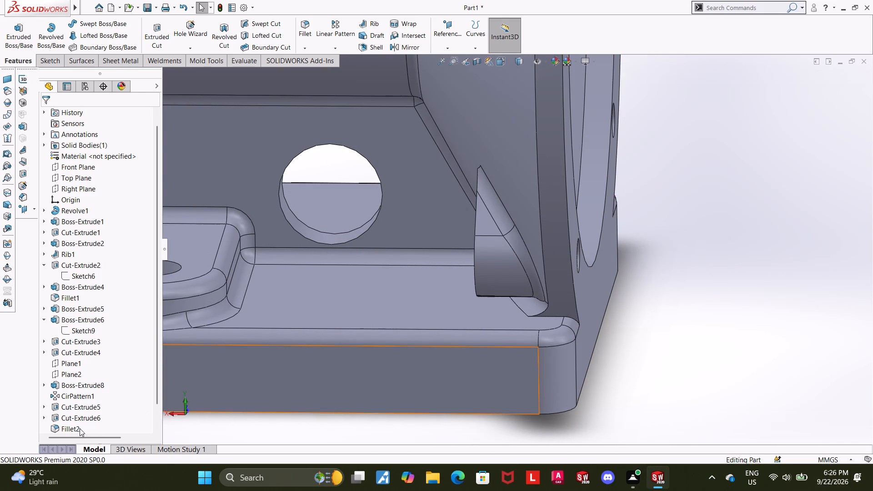
scroll(79, 423, down, 4)
click(68, 415)
scroll(499, 402, up, 4)
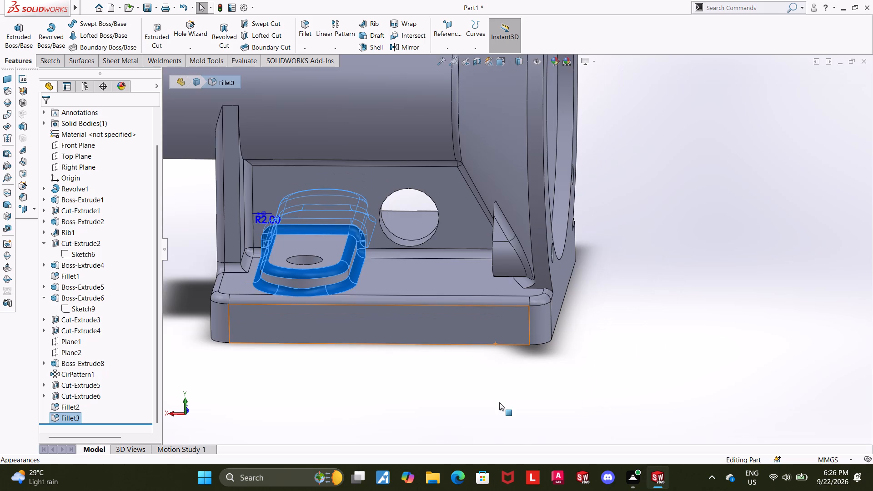
click(62, 415)
click(70, 391)
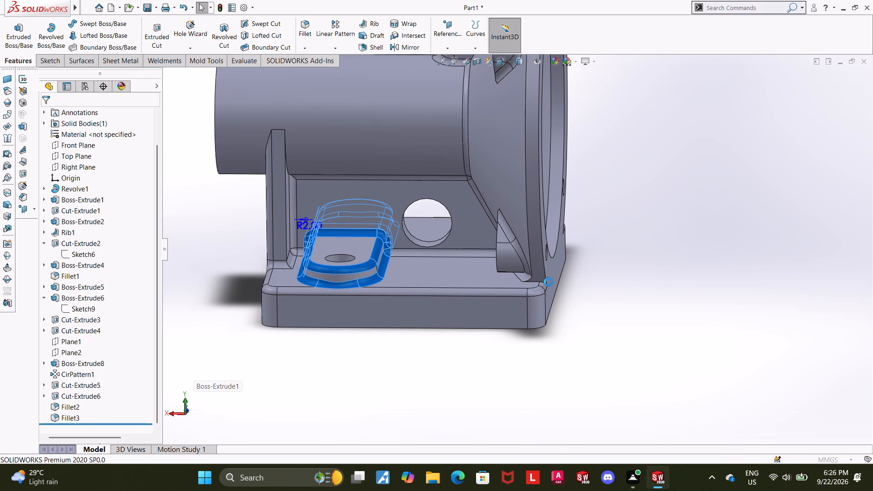
click(536, 281)
scroll(667, 231, up, 3)
scroll(612, 162, down, 4)
middle_drag(559, 238, 441, 389)
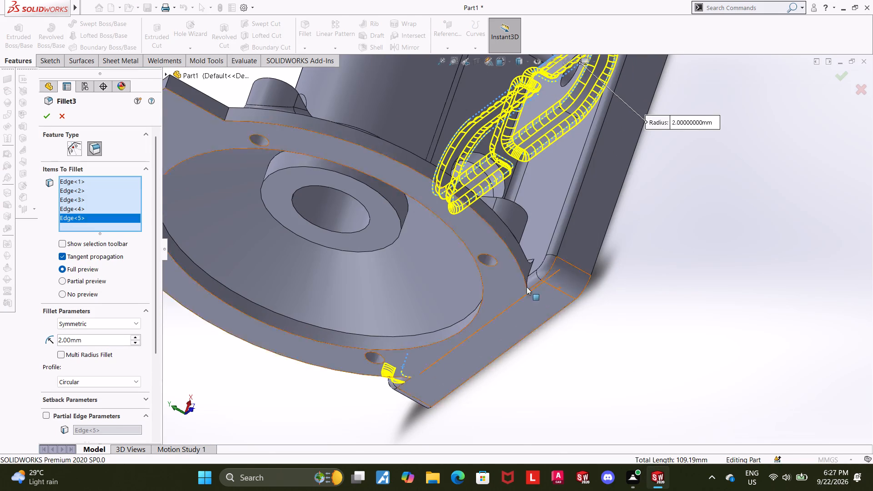
click(529, 271)
Add the flange top tab's two outer corner edges and its two short edges meeting the round rim to the 2 mm fillet.
scroll(538, 312, up, 1)
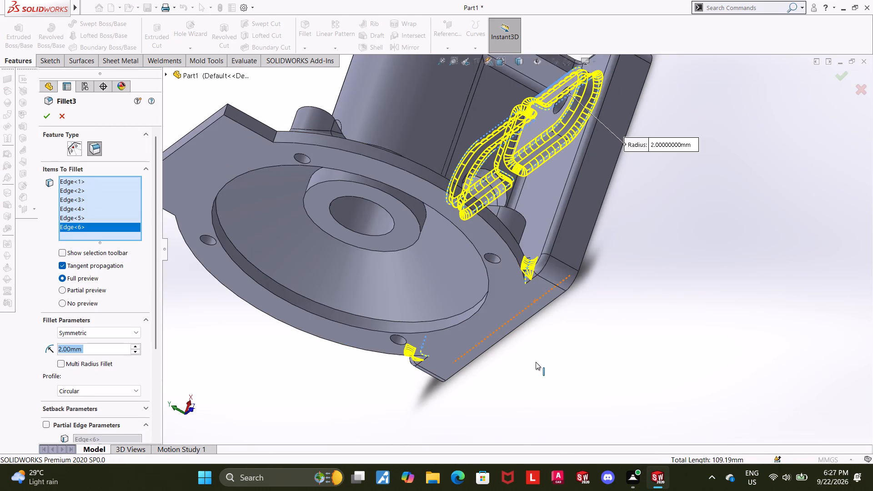
middle_drag(539, 360, 572, 326)
scroll(566, 330, up, 1)
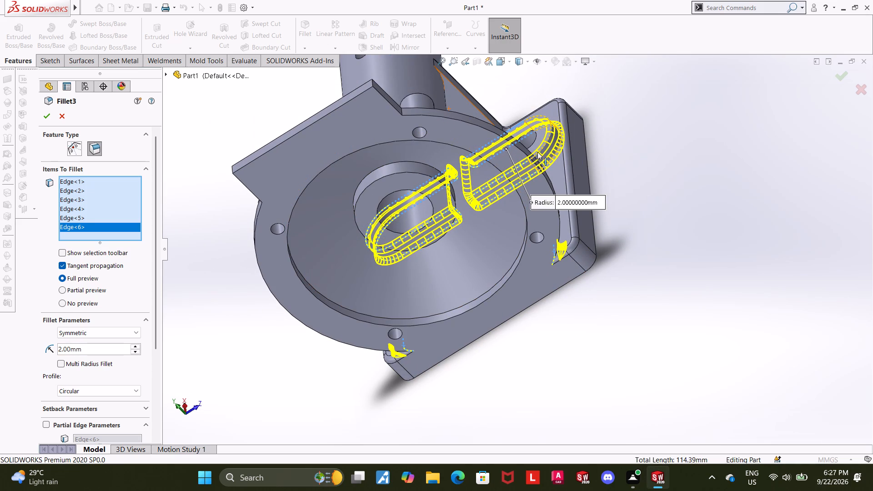
scroll(326, 133, up, 1)
scroll(300, 134, down, 5)
middle_drag(312, 214, 340, 216)
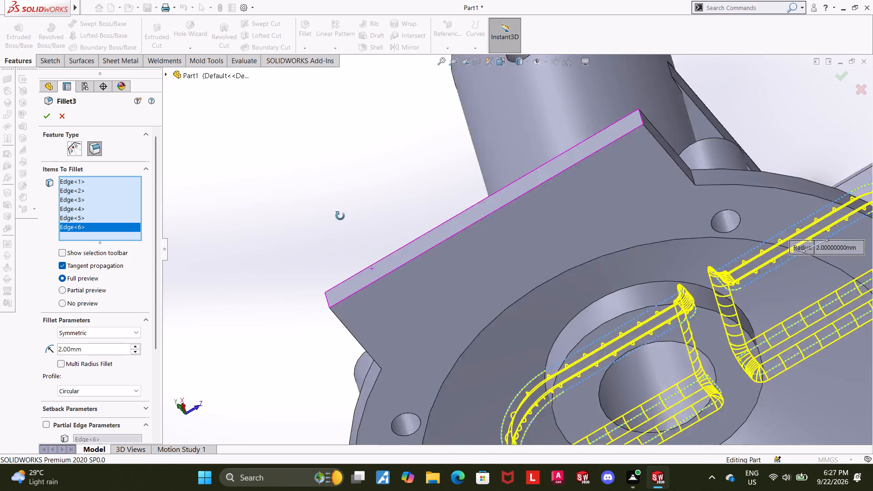
middle_drag(340, 216, 356, 216)
scroll(360, 216, down, 1)
scroll(429, 270, up, 4)
middle_drag(730, 219, 757, 217)
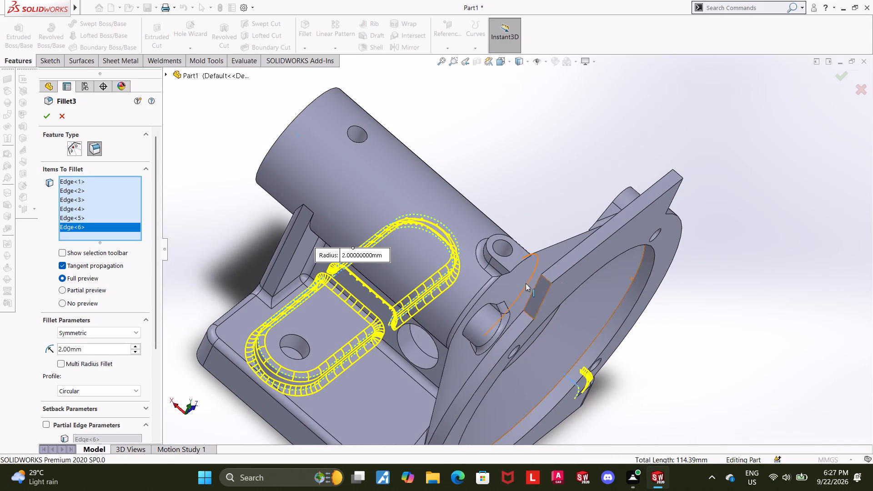
click(546, 279)
click(527, 314)
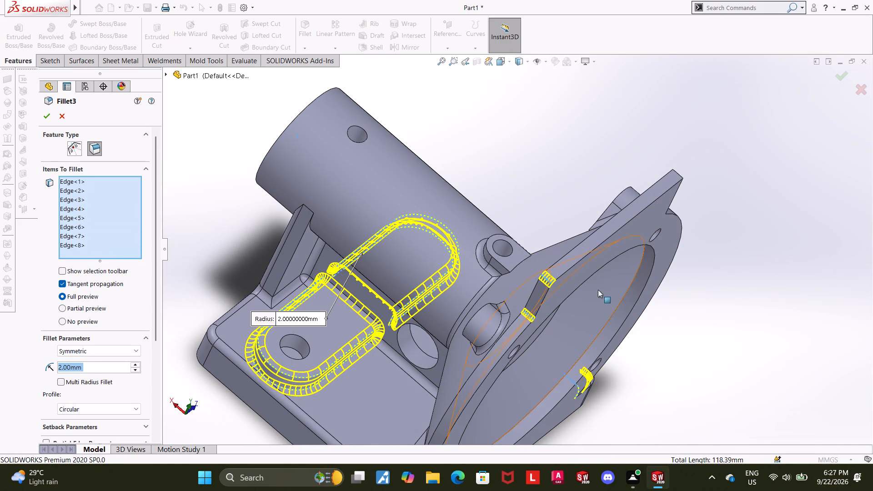
middle_drag(755, 169, 689, 251)
click(547, 250)
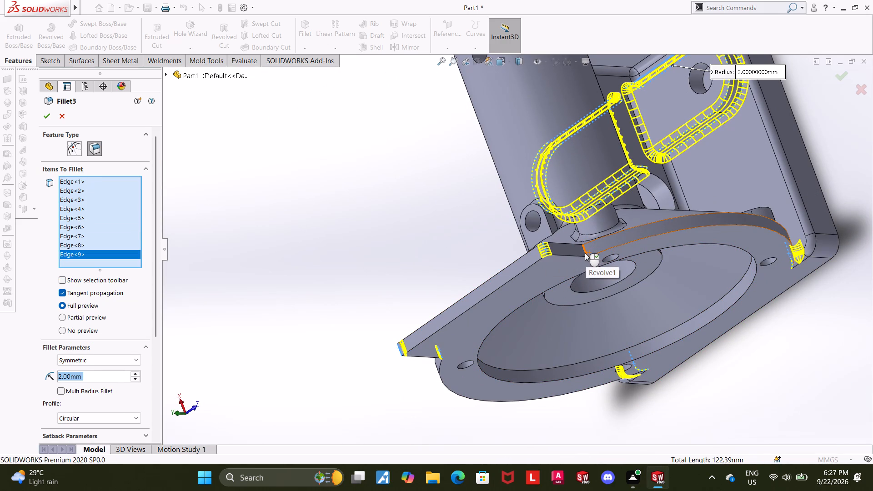
click(585, 253)
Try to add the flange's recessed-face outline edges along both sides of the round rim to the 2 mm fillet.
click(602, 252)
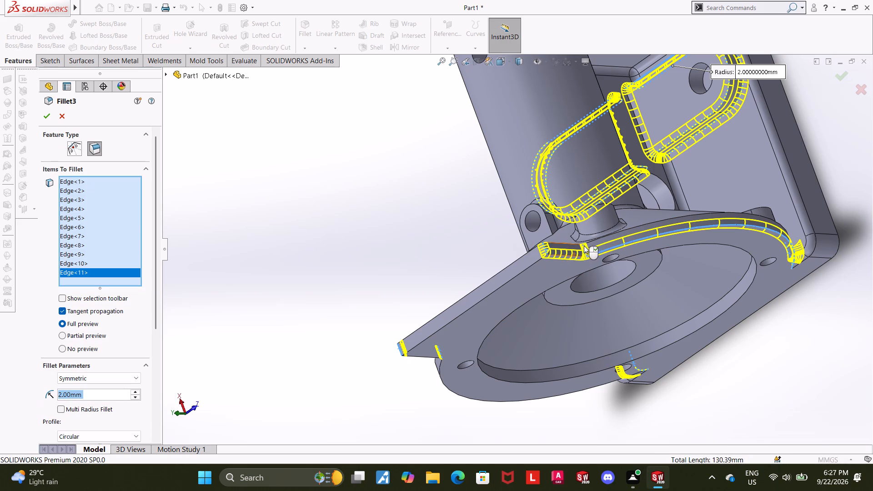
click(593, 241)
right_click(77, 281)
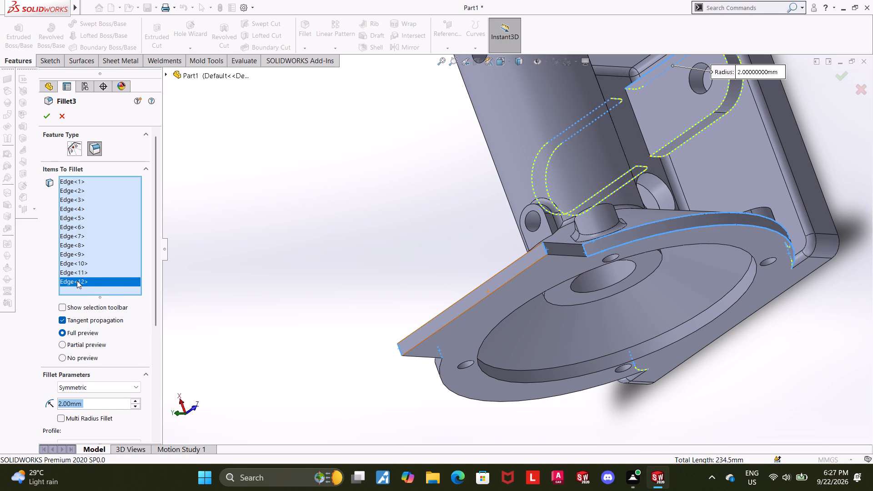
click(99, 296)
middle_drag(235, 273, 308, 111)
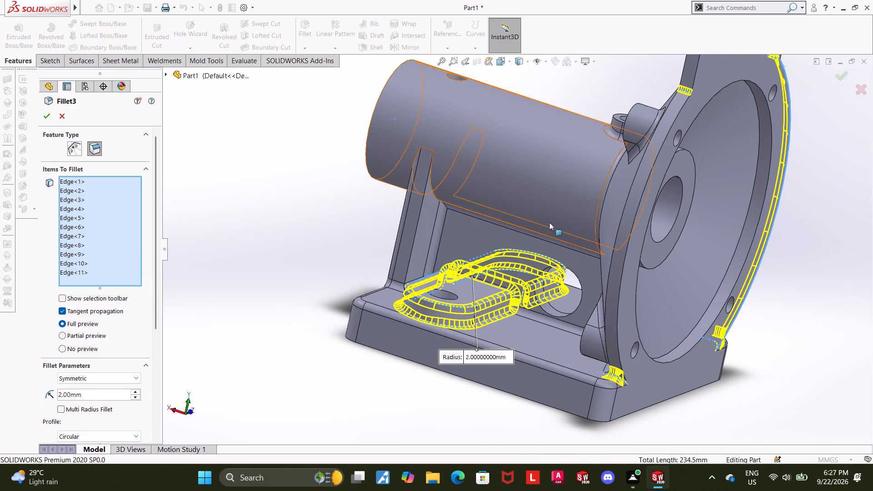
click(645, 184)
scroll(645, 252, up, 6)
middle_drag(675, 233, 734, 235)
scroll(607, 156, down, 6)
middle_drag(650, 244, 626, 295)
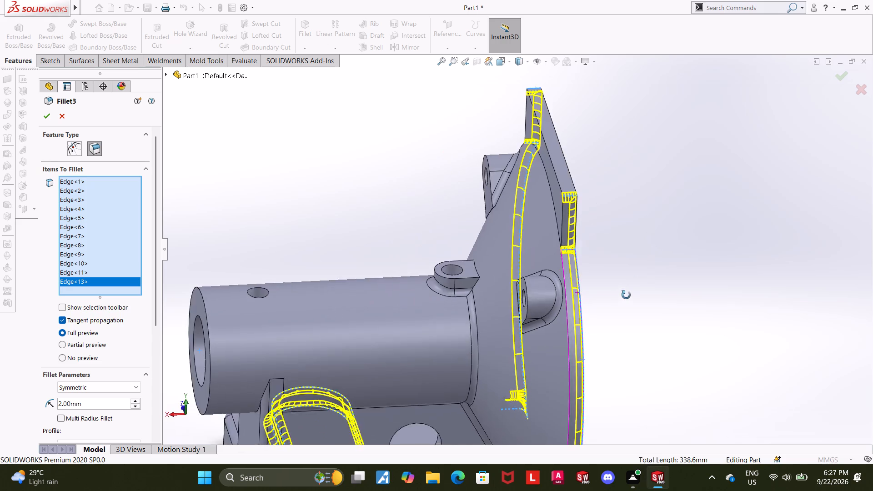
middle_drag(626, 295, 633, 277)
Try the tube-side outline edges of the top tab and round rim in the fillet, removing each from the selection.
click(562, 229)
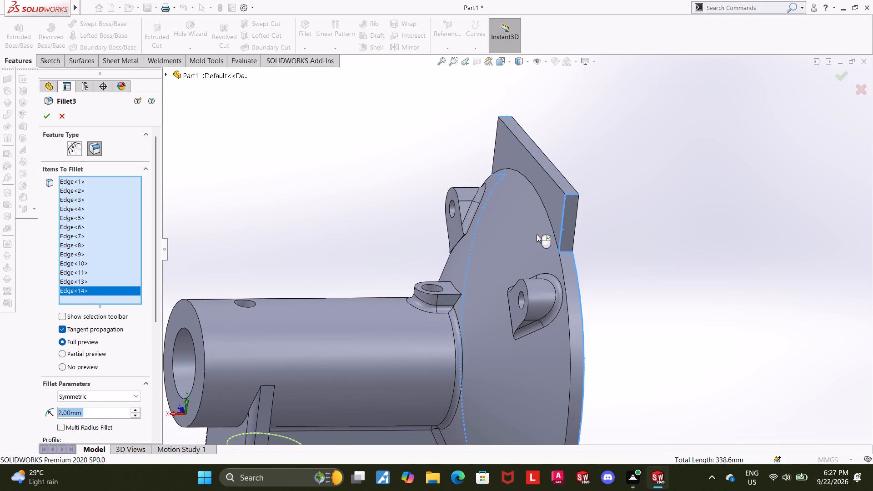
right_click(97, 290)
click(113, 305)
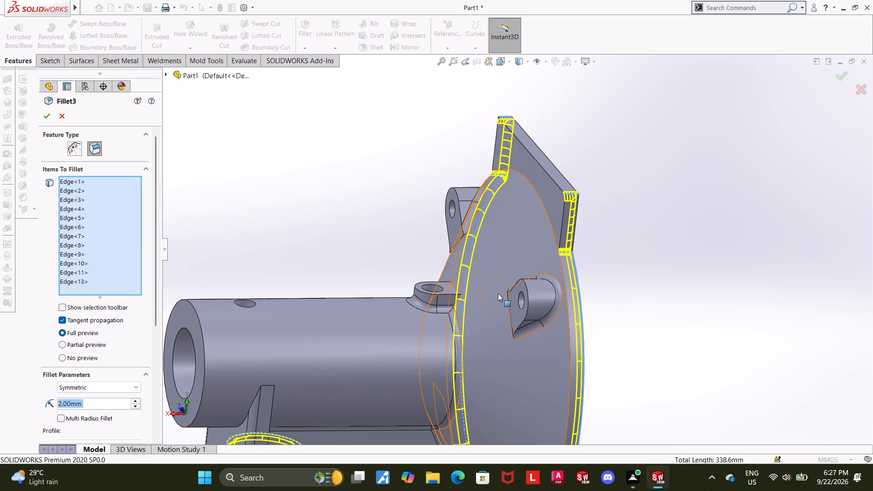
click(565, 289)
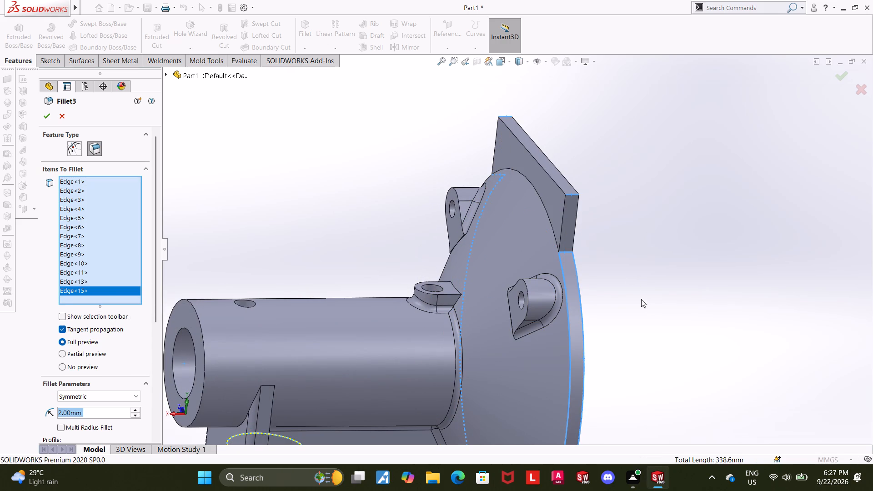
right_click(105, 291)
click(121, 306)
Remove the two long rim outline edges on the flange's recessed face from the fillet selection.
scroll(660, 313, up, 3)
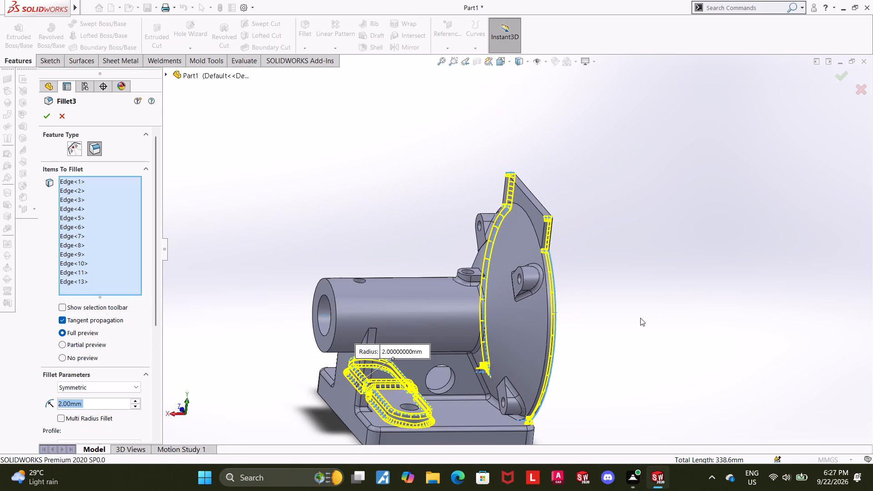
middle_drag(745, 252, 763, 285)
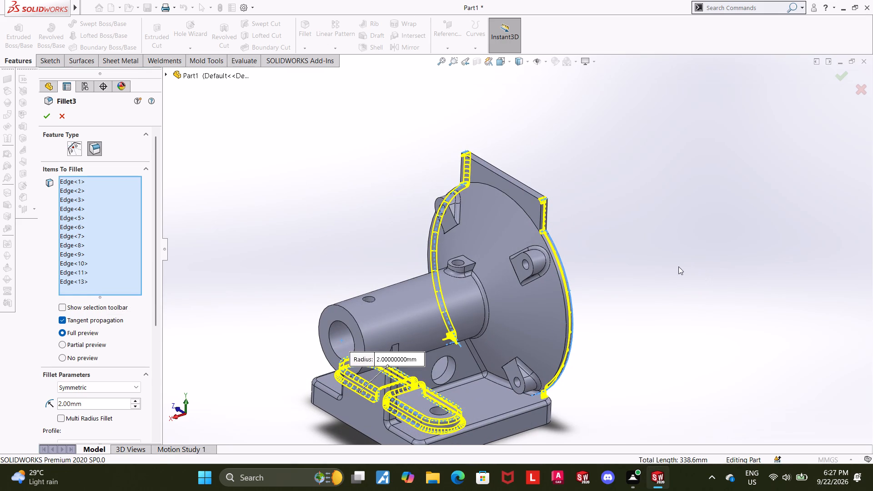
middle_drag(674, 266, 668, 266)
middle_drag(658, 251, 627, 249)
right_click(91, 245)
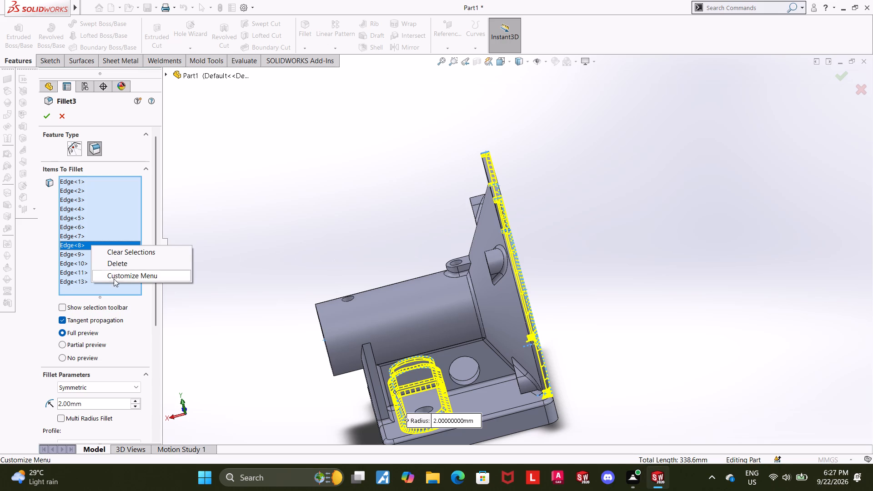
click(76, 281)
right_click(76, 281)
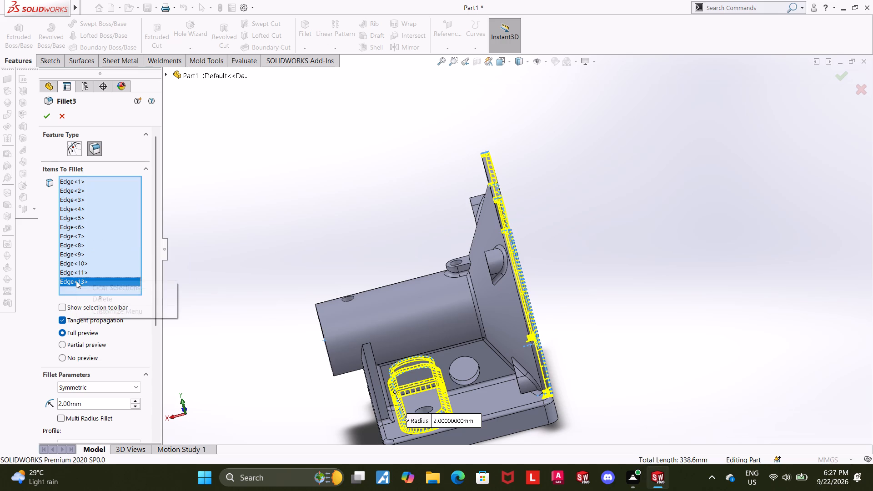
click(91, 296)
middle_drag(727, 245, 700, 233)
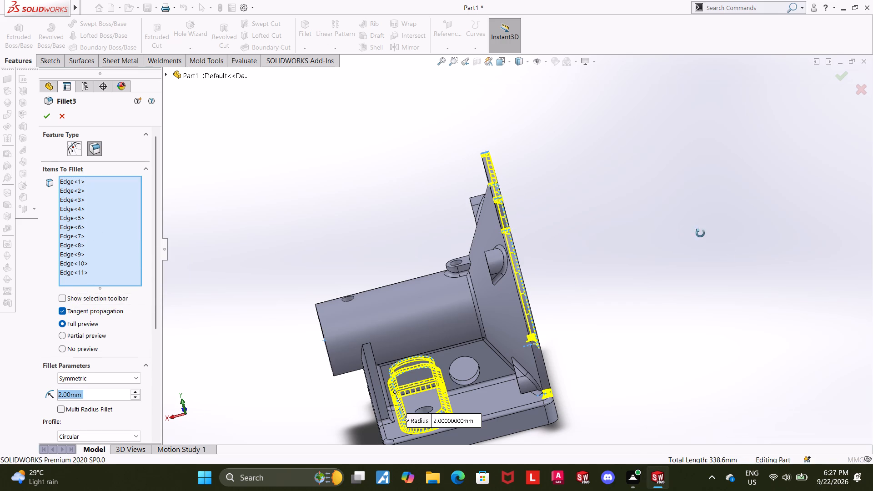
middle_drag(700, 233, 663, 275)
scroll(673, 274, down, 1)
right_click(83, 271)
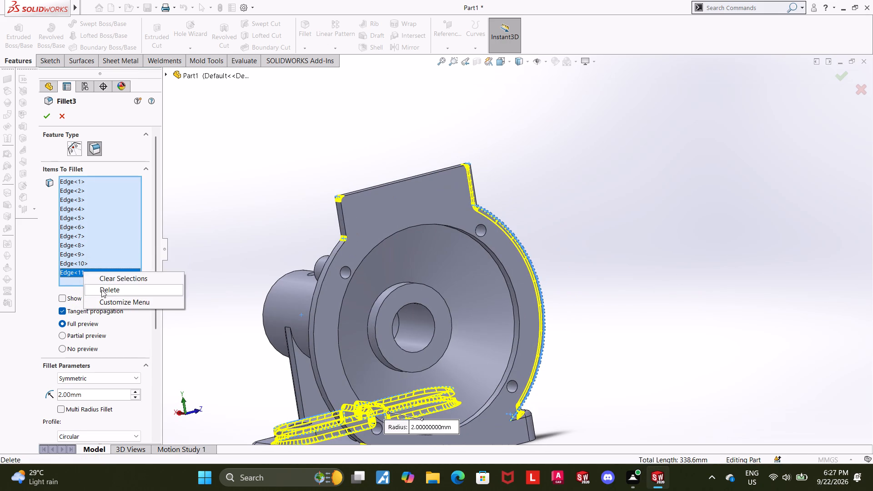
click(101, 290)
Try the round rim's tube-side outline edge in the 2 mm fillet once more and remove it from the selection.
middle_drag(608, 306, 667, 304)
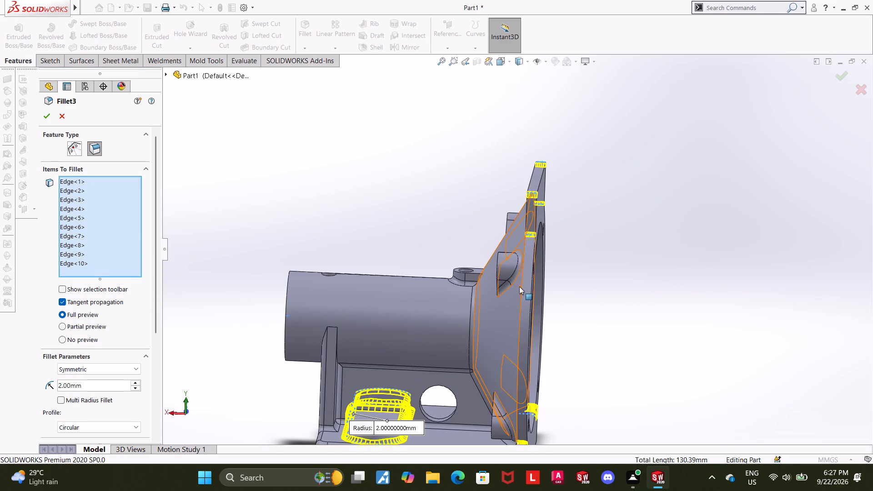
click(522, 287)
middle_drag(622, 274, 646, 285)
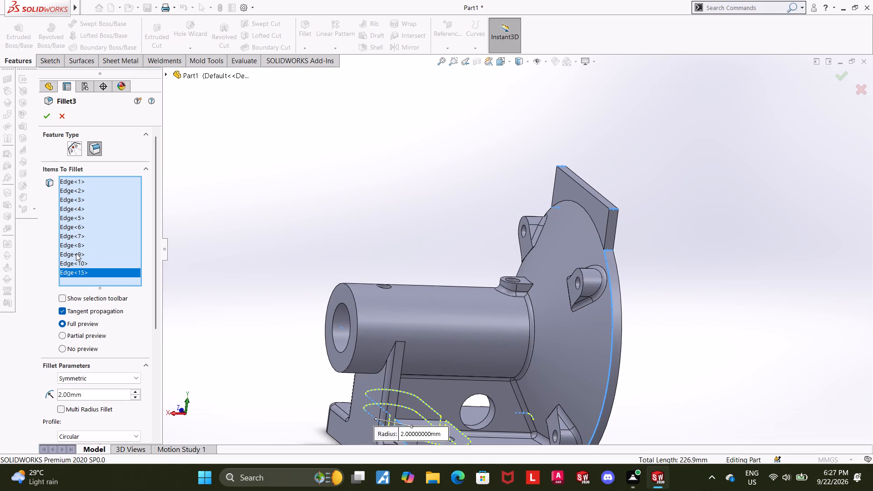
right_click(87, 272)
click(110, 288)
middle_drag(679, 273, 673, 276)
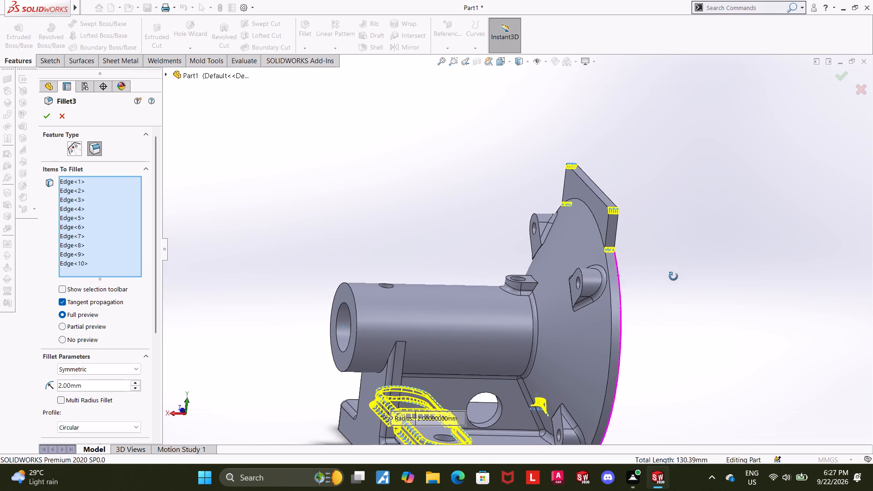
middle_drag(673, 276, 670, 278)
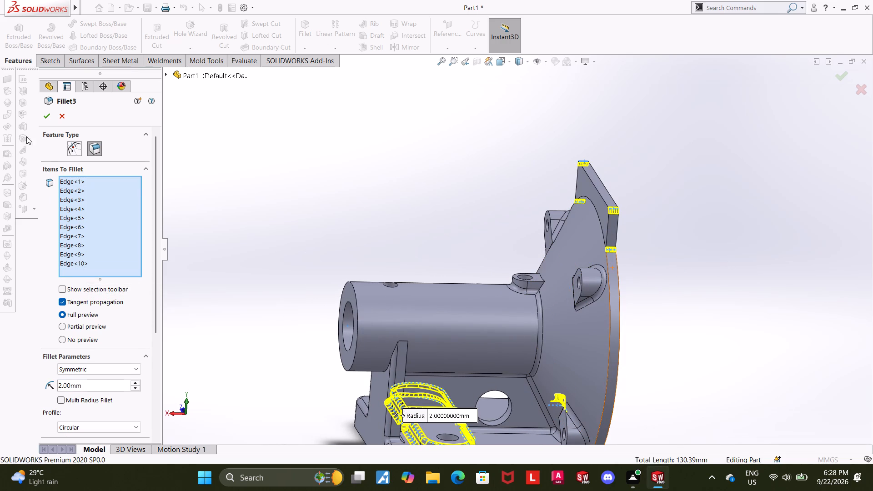
Complete the edited 2 mm fillet with the base-lug, rim-to-base and top-tab edges selected.
click(47, 113)
click(794, 257)
Inspect the filleted part from the flange side, tube side and above to check that its edges are finished.
scroll(681, 262, up, 1)
middle_drag(743, 193, 772, 192)
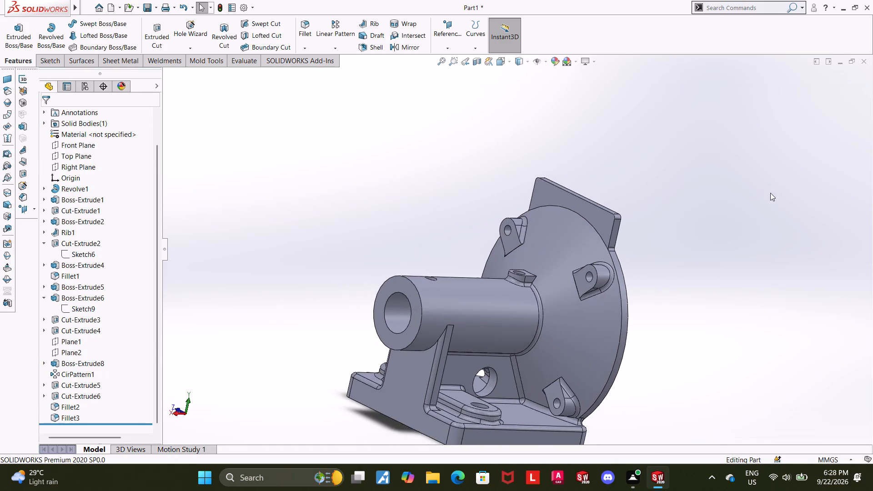
middle_drag(664, 239, 562, 226)
middle_drag(503, 205, 445, 191)
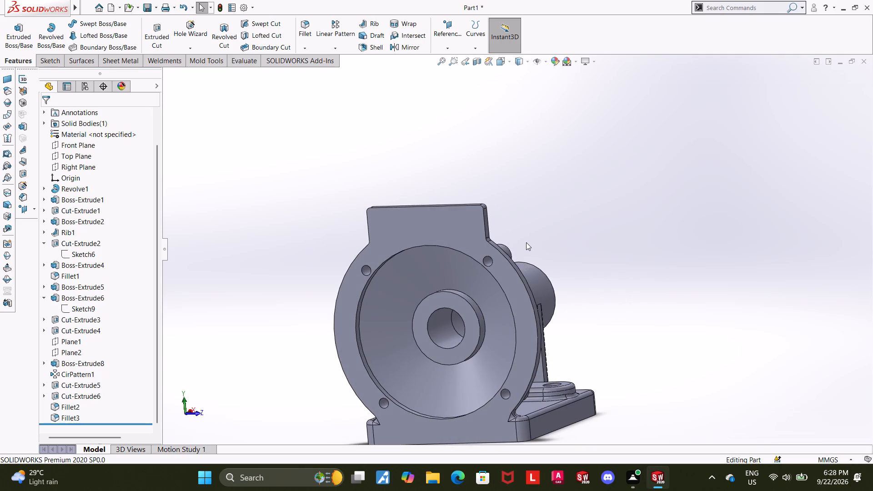
scroll(526, 242, up, 3)
middle_drag(491, 242, 475, 258)
middle_drag(470, 260, 454, 265)
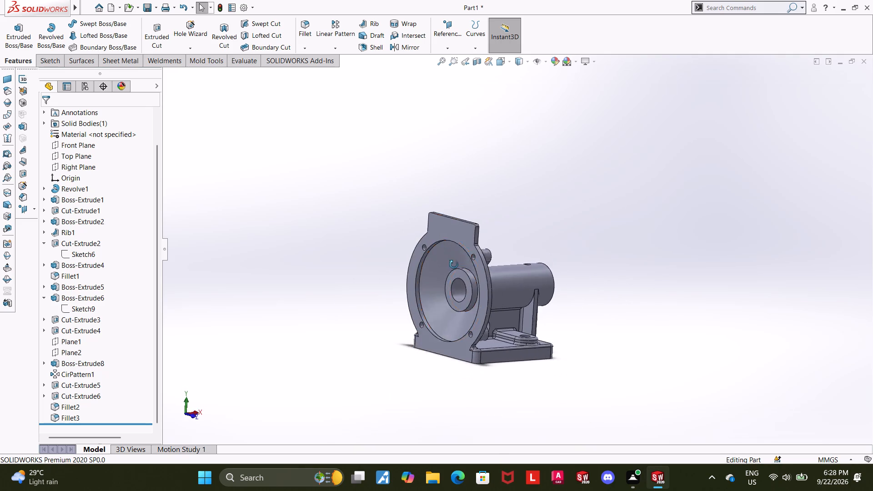
middle_drag(454, 265, 709, 214)
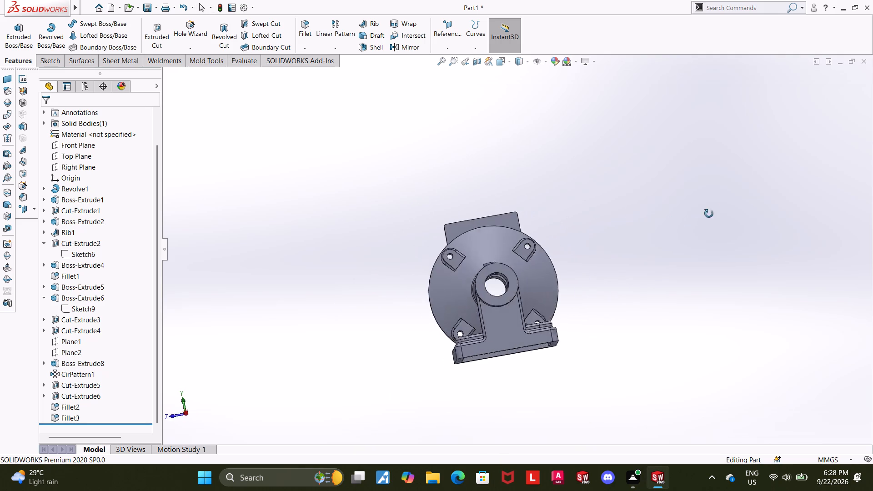
middle_drag(709, 214, 655, 291)
scroll(545, 244, down, 2)
middle_drag(554, 280, 547, 337)
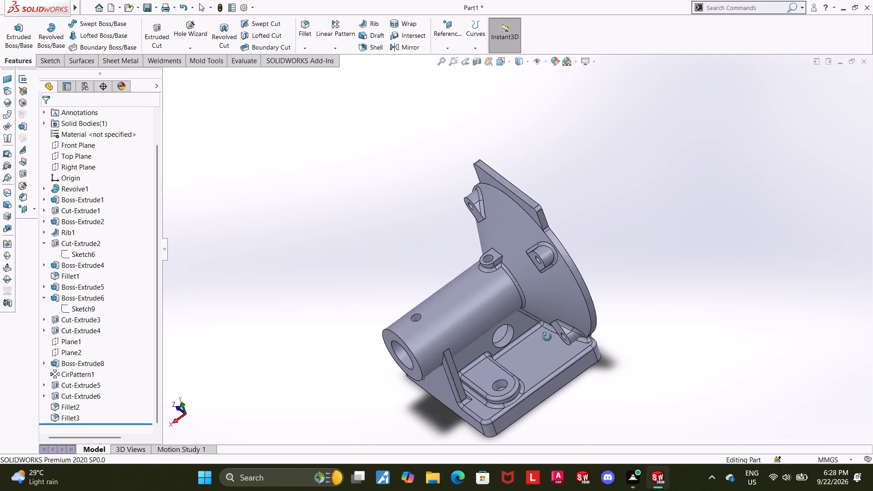
middle_drag(547, 337, 573, 279)
scroll(574, 278, down, 1)
scroll(612, 326, up, 1)
click(665, 387)
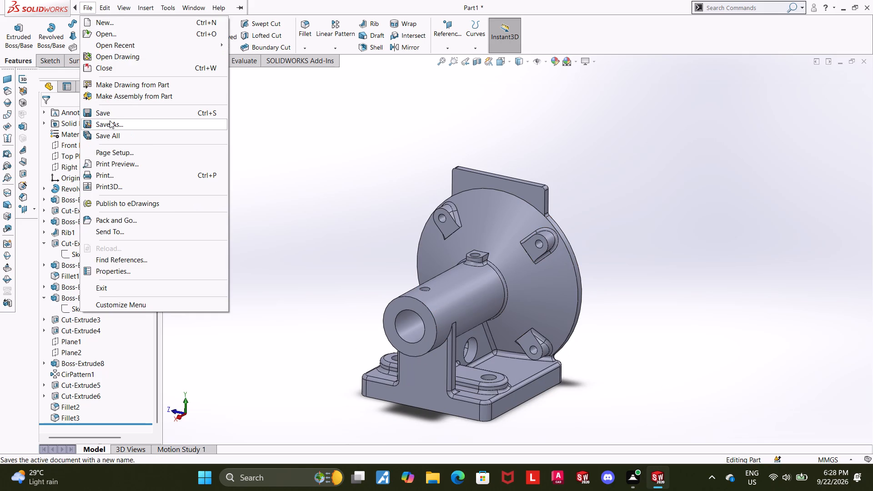
Save the part in the Downloads folder as a SOLIDWORKS Part named "vortex axis support mount".
click(110, 120)
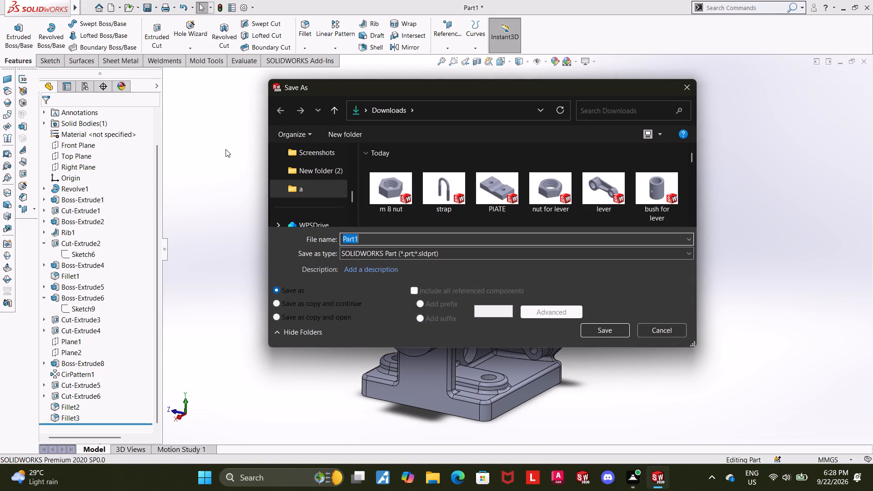
text(vortex axis support mount)
key(space)
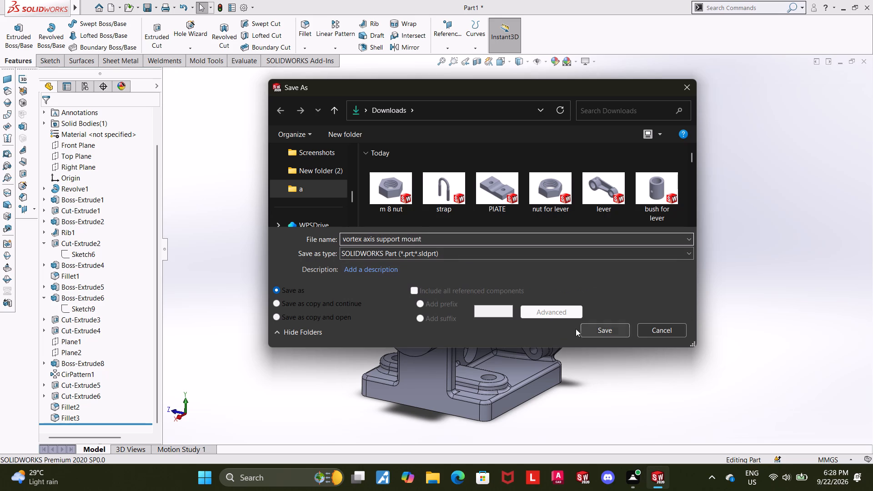
click(597, 331)
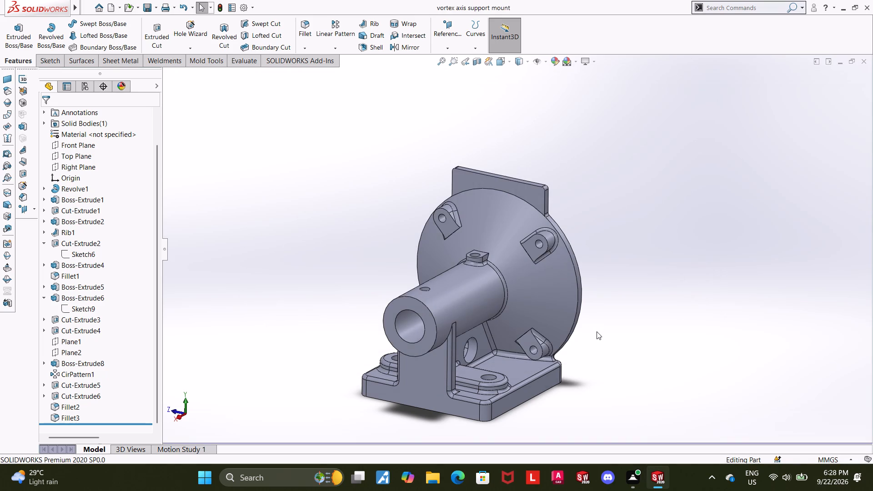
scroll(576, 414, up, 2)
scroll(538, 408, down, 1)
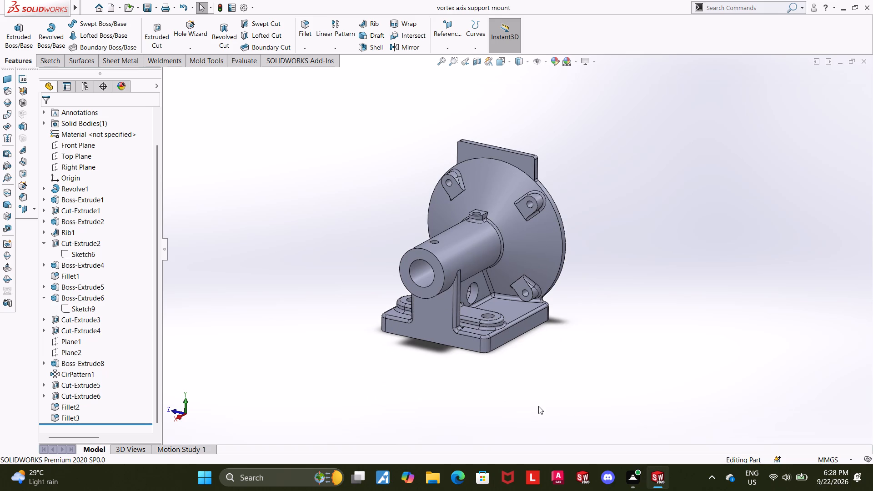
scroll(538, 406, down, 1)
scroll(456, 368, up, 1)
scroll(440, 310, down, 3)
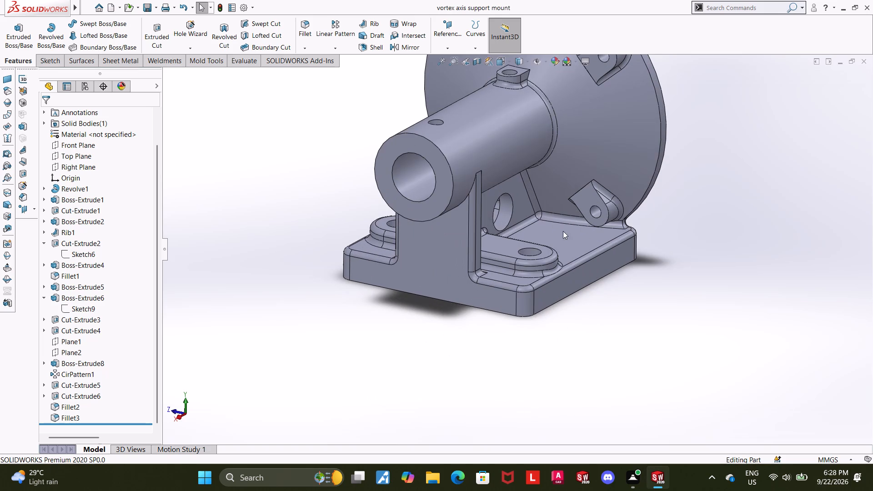
Orient the part to the isometric view and save it in Adobe Portable Document Format (*.pdf).
click(502, 62)
click(431, 265)
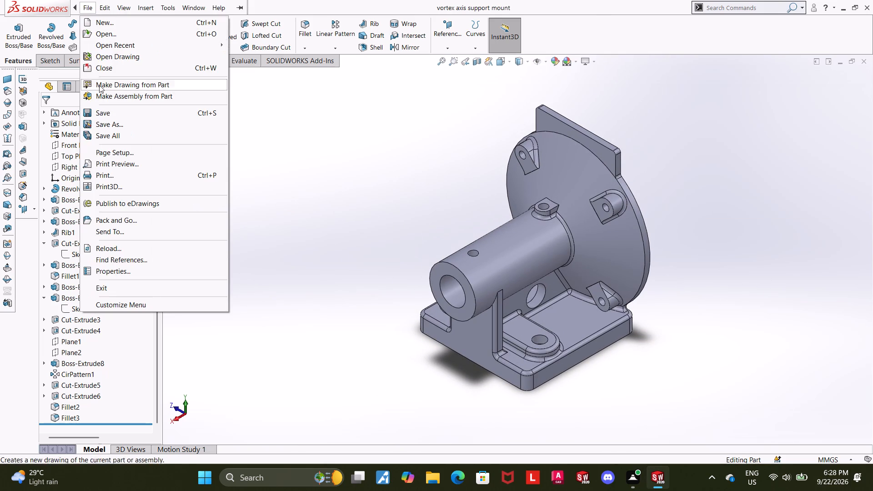
click(108, 121)
click(397, 252)
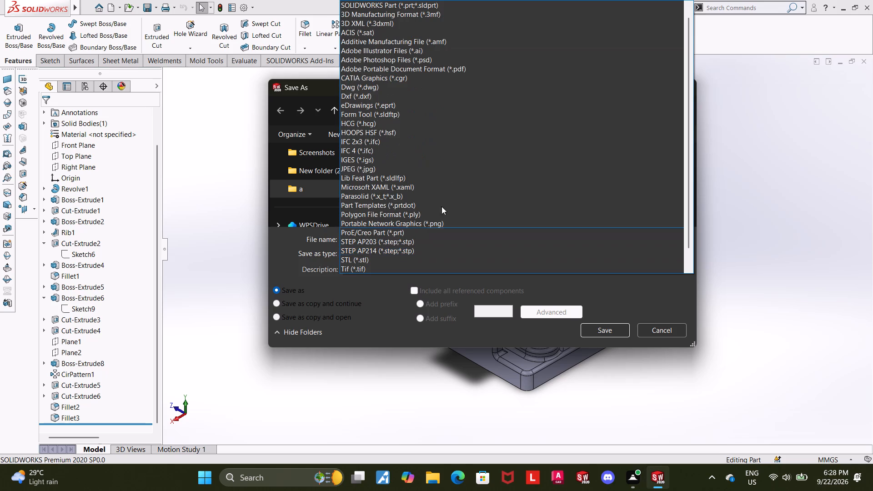
click(459, 70)
click(592, 345)
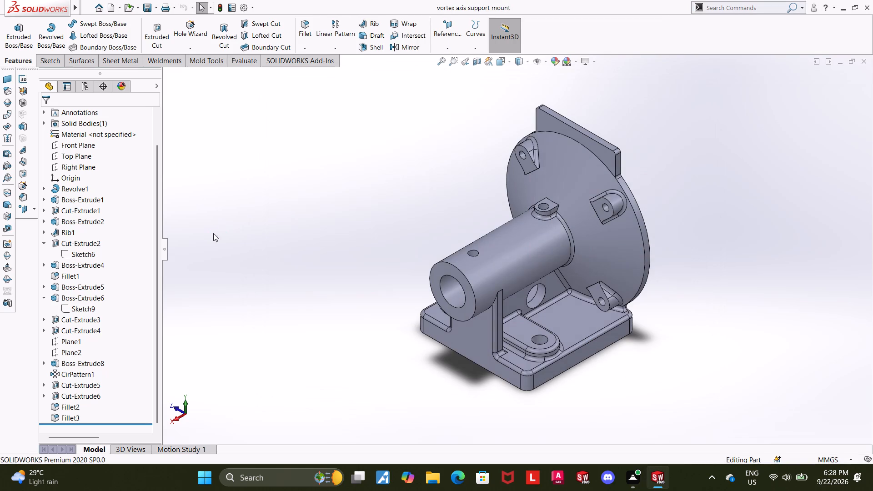